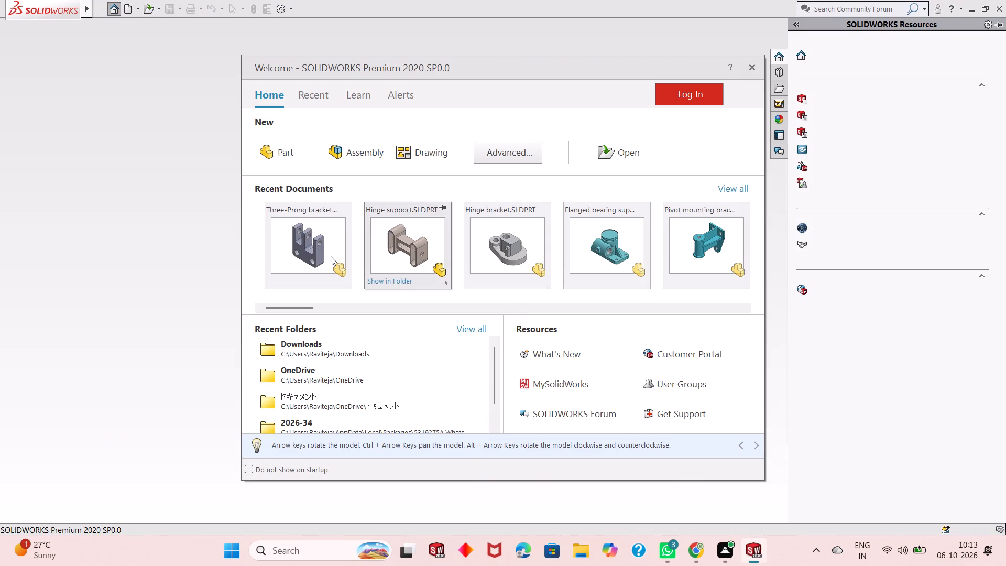
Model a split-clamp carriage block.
Create a new part document.
{"action": "left_click", "coordinate": [139, 292]}
{"action": "left_click", "coordinate": [126, 7]}
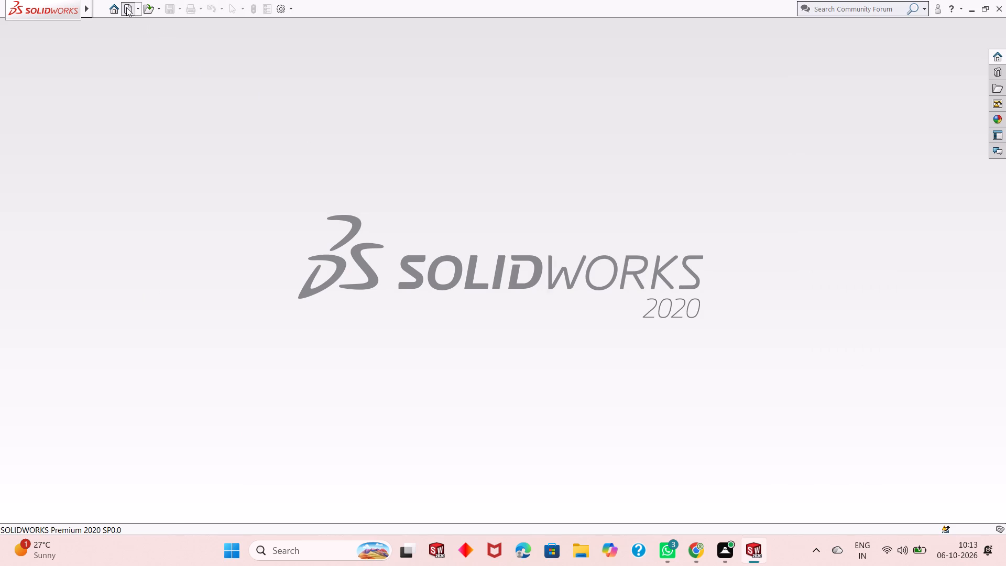
{"action": "double_click", "coordinate": [248, 268]}
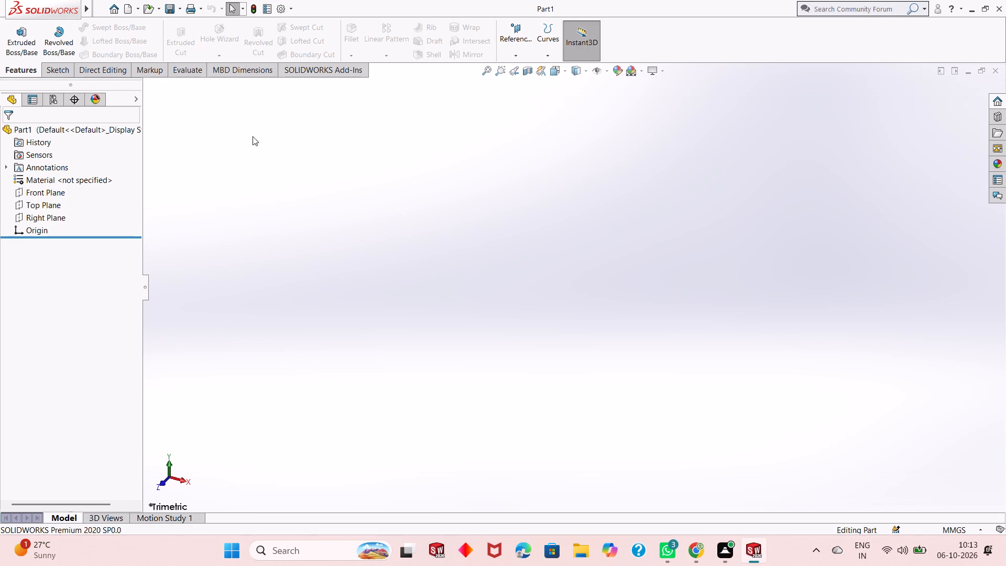
Sketch a horizontal straight slot on the Front Plane starting at the origin, about 119 mm between centres and about 36 mm wide.
{"action": "left_click", "coordinate": [53, 192]}
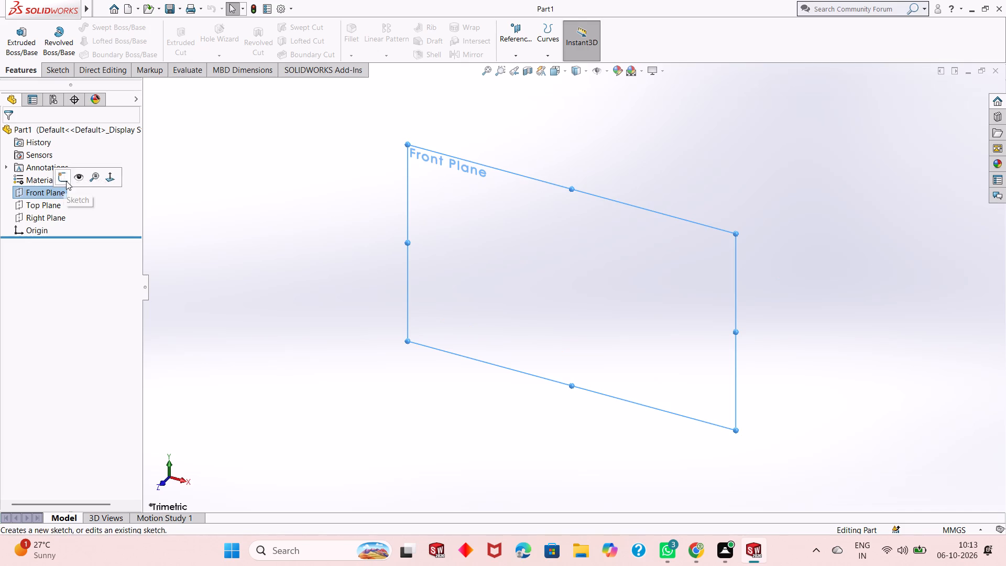
{"action": "left_click", "coordinate": [66, 181]}
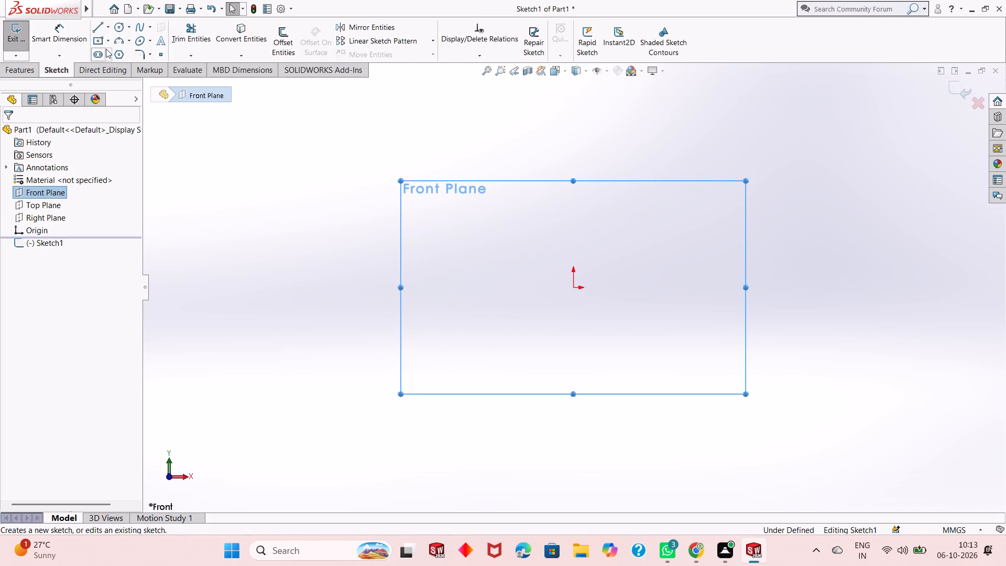
{"action": "left_click", "coordinate": [95, 56]}
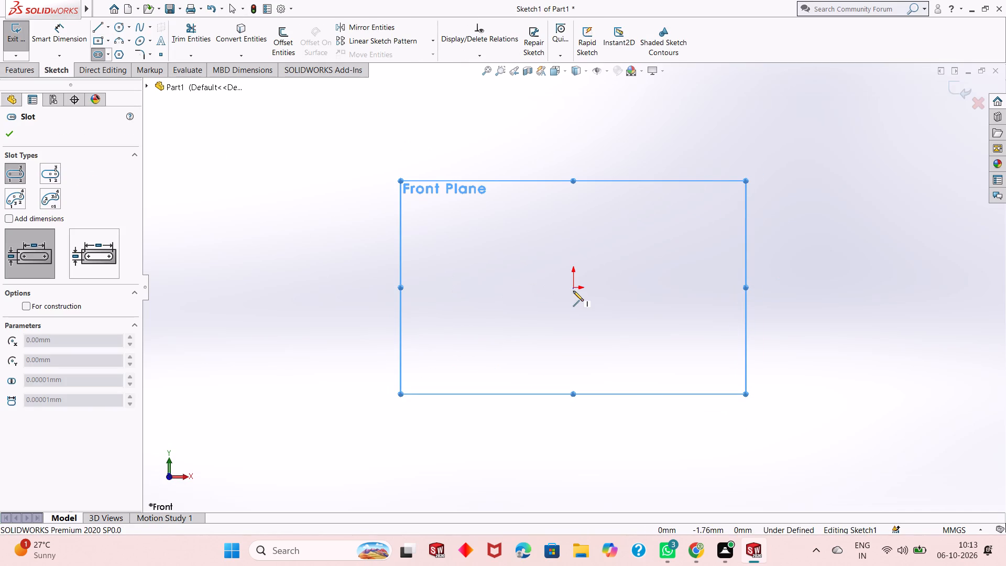
{"action": "left_click", "coordinate": [576, 290]}
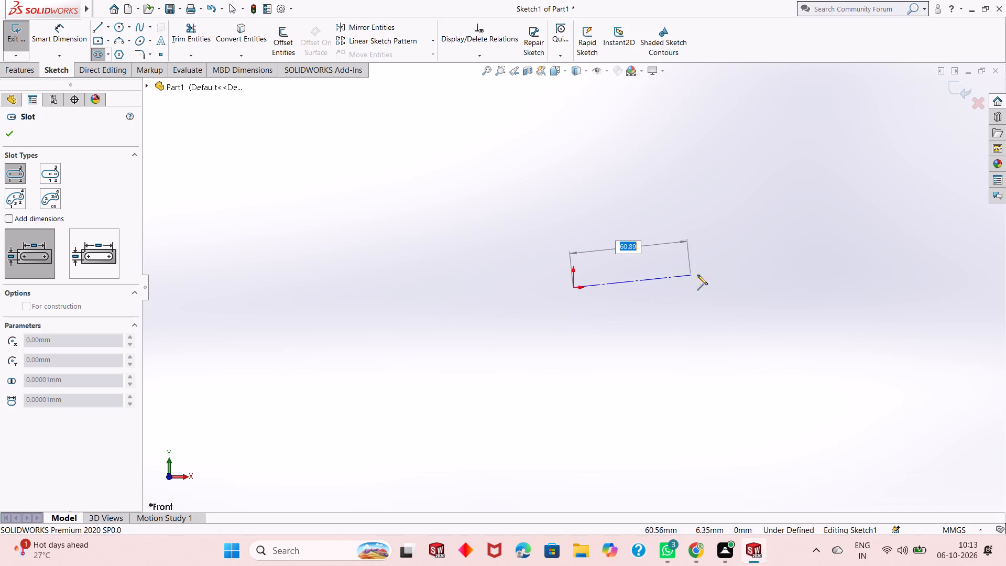
{"action": "left_click", "coordinate": [803, 288]}
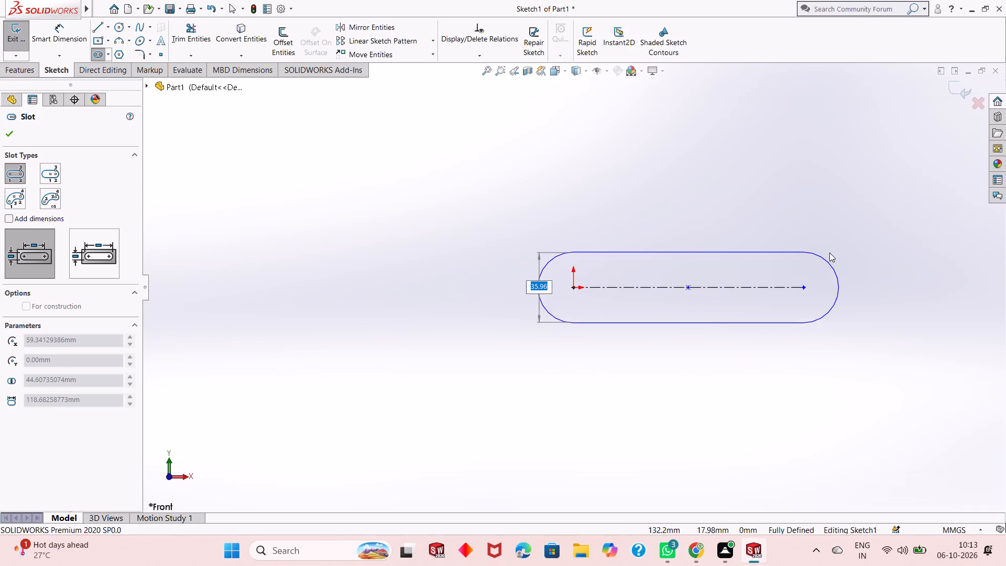
{"action": "left_click", "coordinate": [829, 253]}
{"action": "scroll", "coordinate": [870, 349], "scroll_direction": "up", "scroll_amount": 2}
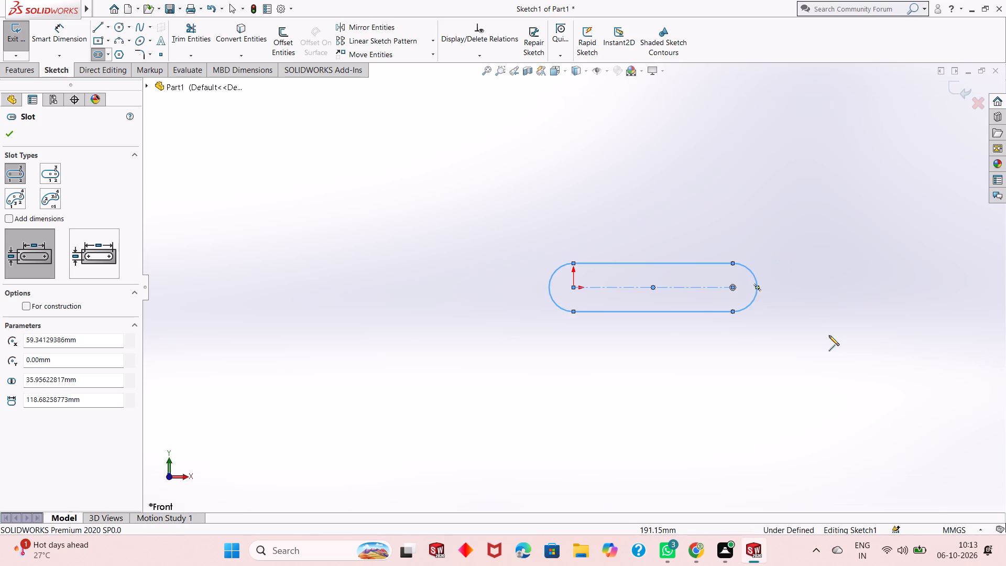
{"action": "scroll", "coordinate": [817, 302], "scroll_direction": "down", "scroll_amount": 1}
{"action": "scroll", "coordinate": [566, 279], "scroll_direction": "down", "scroll_amount": 1}
{"action": "right_click", "coordinate": [552, 166]}
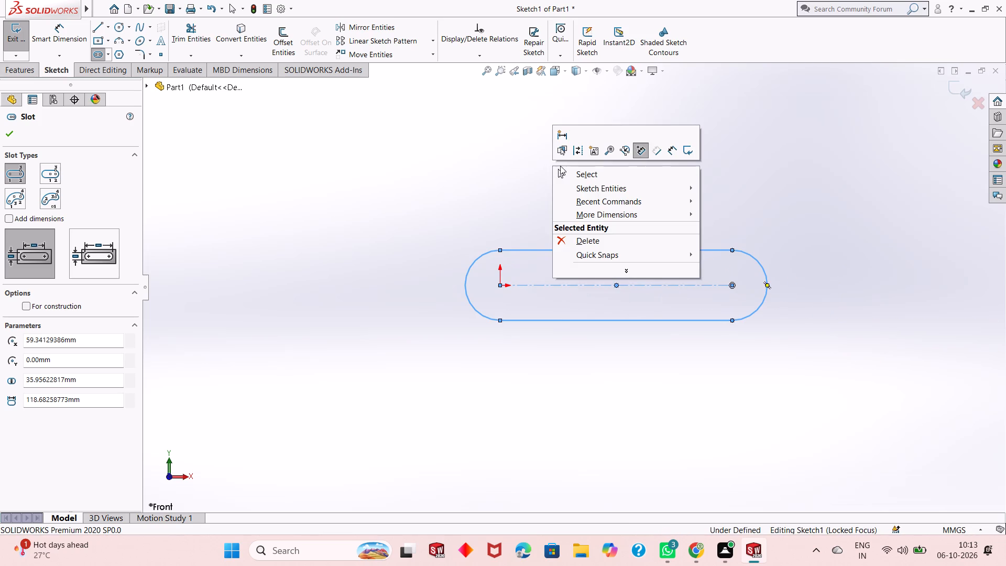
{"action": "left_click", "coordinate": [573, 169]}
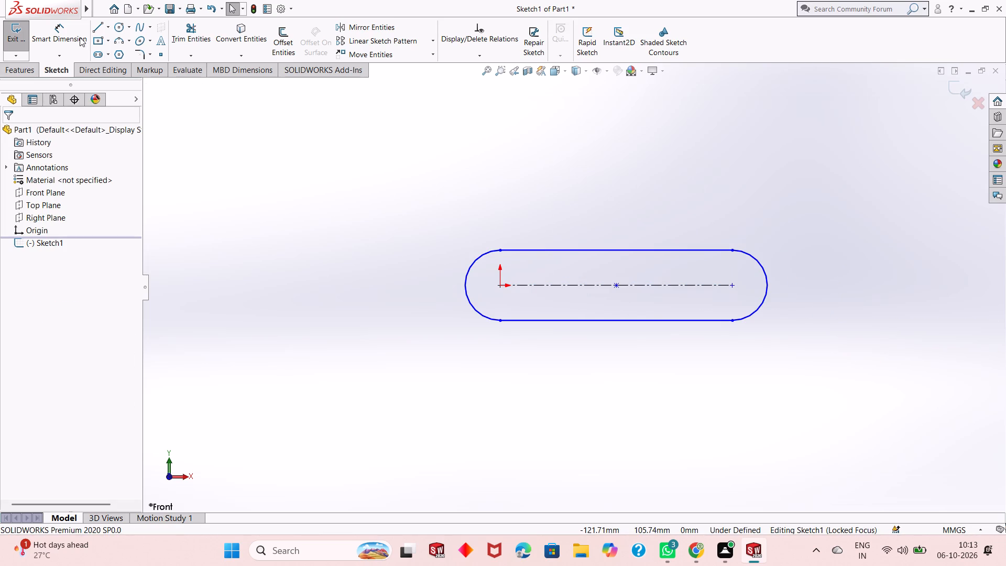
Dimension the slot with a centre-to-centre distance of 85 mm and an end radius of 14 mm.
{"action": "left_click", "coordinate": [80, 37]}
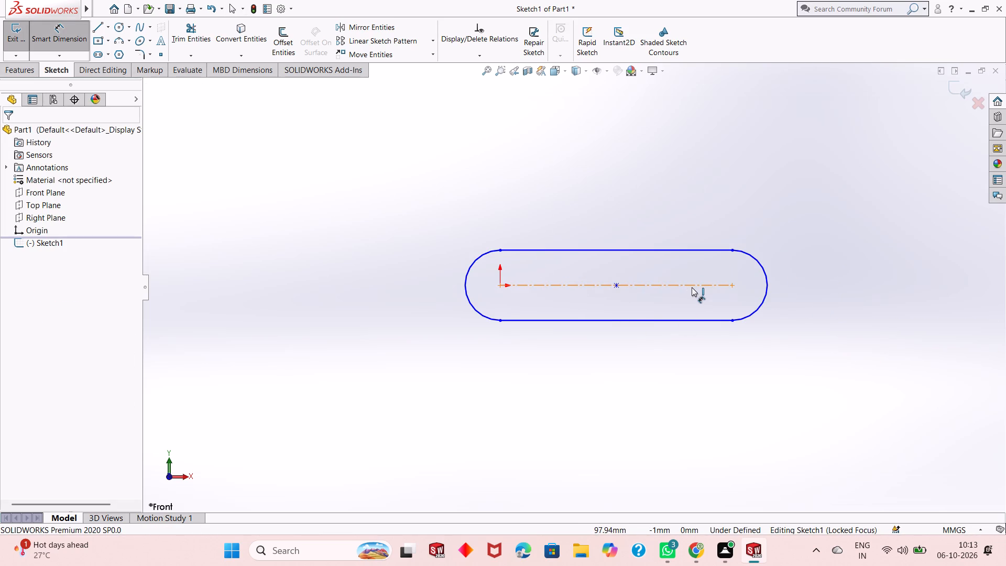
{"action": "left_click", "coordinate": [692, 287]}
{"action": "left_click", "coordinate": [679, 400]}
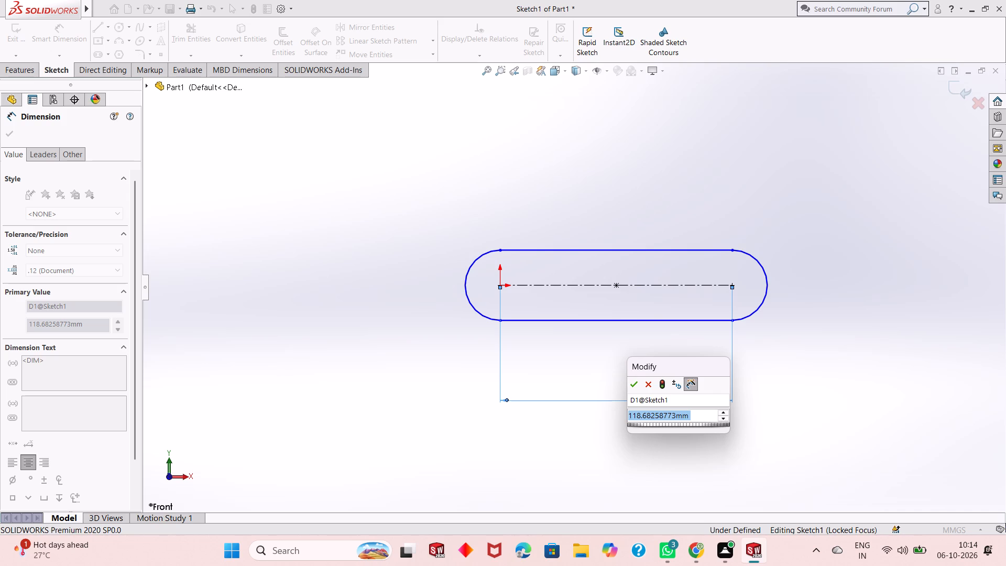
{"action": "type", "text": "85"}
{"action": "key", "text": "Return"}
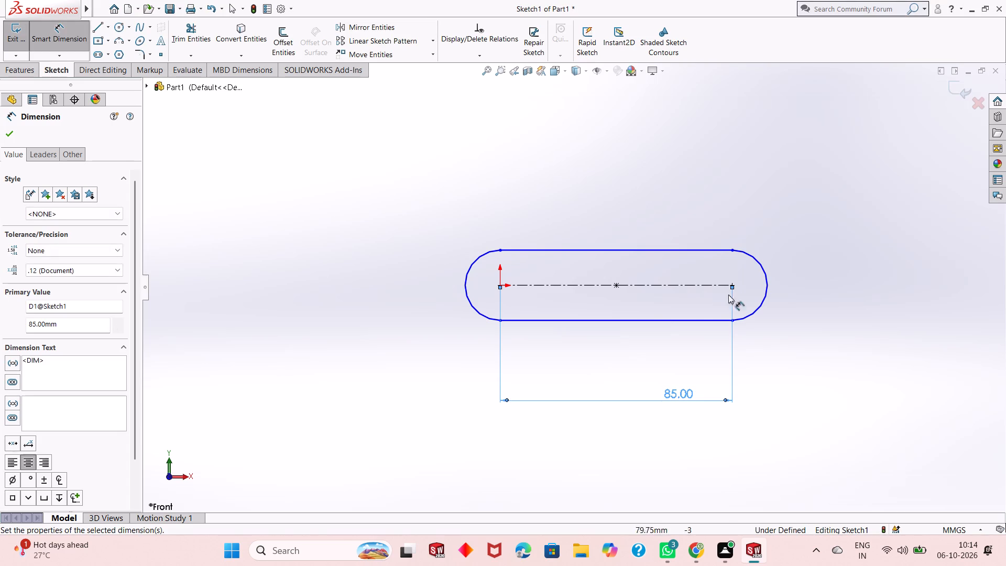
{"action": "left_click", "coordinate": [761, 305]}
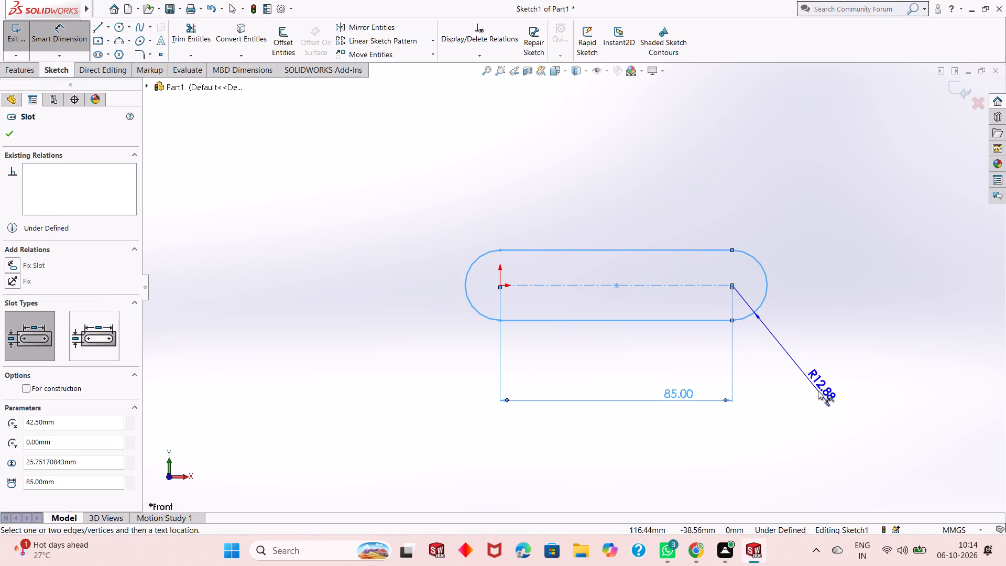
{"action": "left_click", "coordinate": [818, 390]}
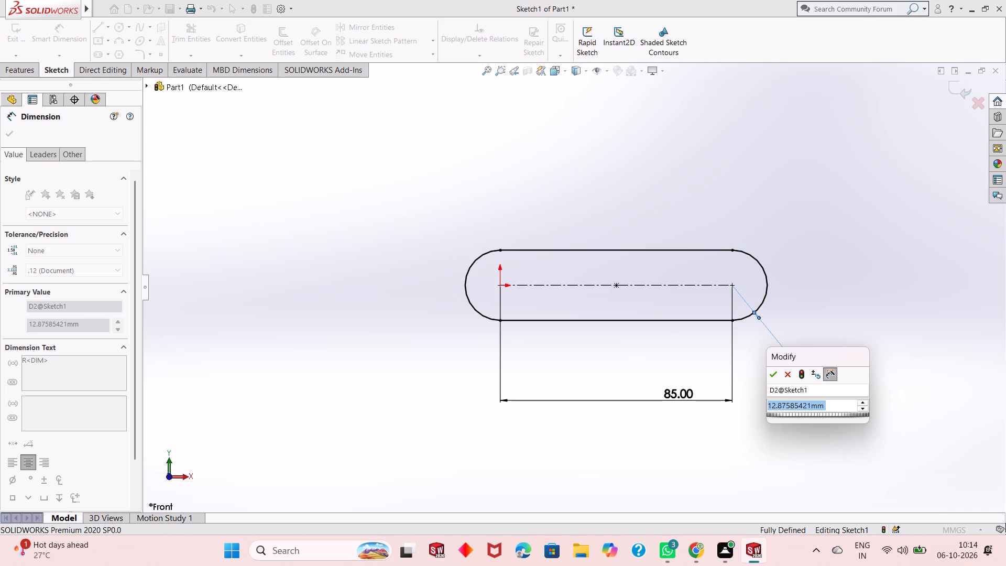
{"action": "type", "text": "14"}
{"action": "key", "text": "Return"}
{"action": "scroll", "coordinate": [641, 358], "scroll_direction": "up", "scroll_amount": 1}
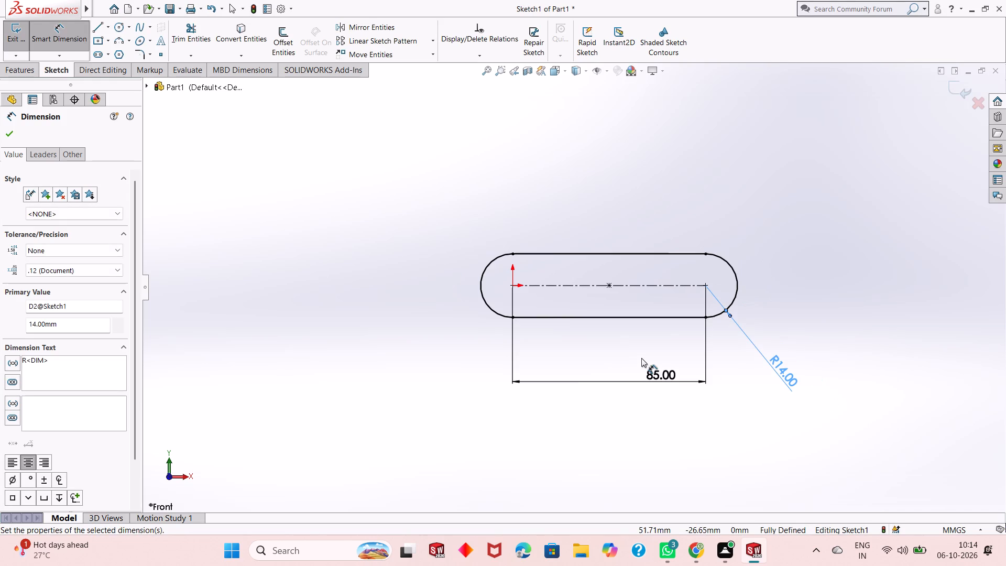
{"action": "right_click", "coordinate": [782, 260]}
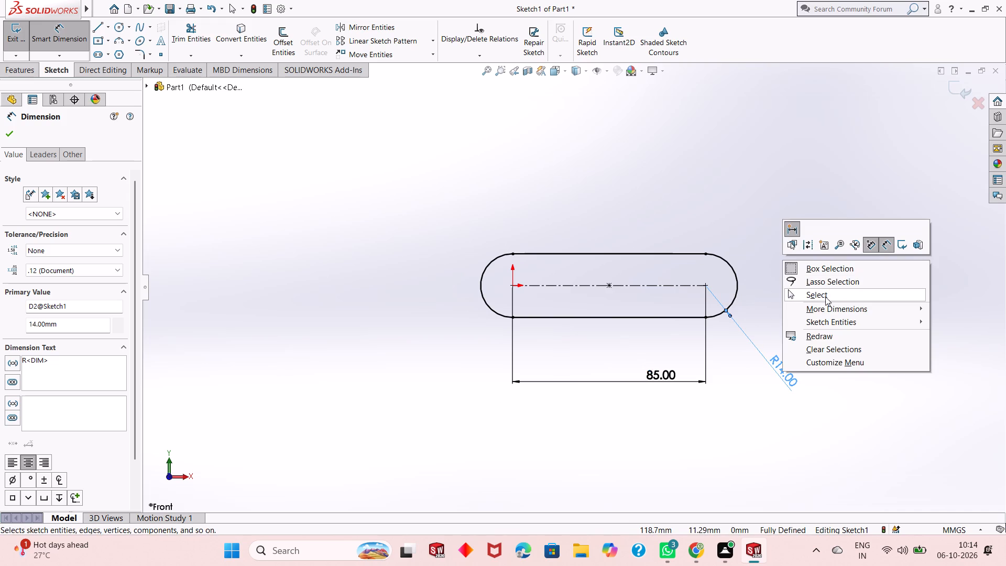
{"action": "left_click", "coordinate": [825, 297]}
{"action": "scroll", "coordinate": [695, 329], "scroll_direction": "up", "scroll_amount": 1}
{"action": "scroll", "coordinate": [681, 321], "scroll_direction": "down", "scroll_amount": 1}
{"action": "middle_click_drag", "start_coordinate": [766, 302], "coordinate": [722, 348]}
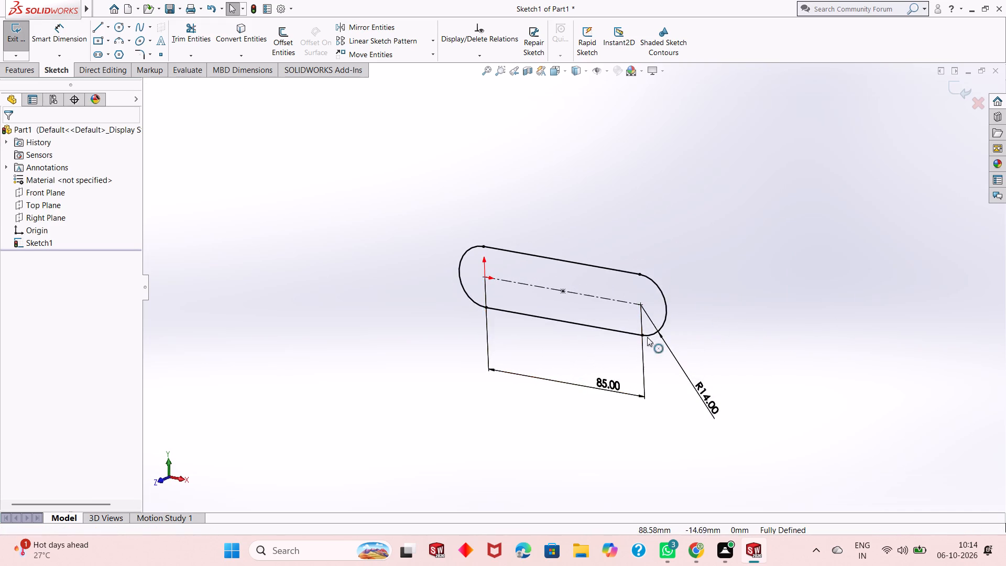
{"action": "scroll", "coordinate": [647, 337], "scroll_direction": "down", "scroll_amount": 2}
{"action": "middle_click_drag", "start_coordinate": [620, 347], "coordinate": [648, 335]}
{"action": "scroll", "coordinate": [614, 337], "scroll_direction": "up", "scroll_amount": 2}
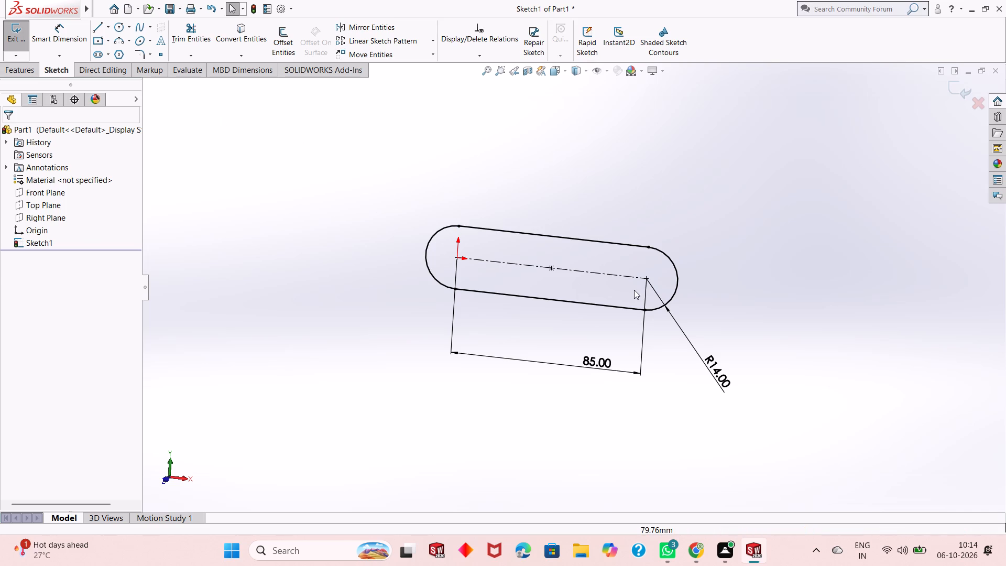
Sketch a circle of about 8 mm radius centred on the slot's arc centre opposite the origin.
{"action": "key", "text": "ctrl+8"}
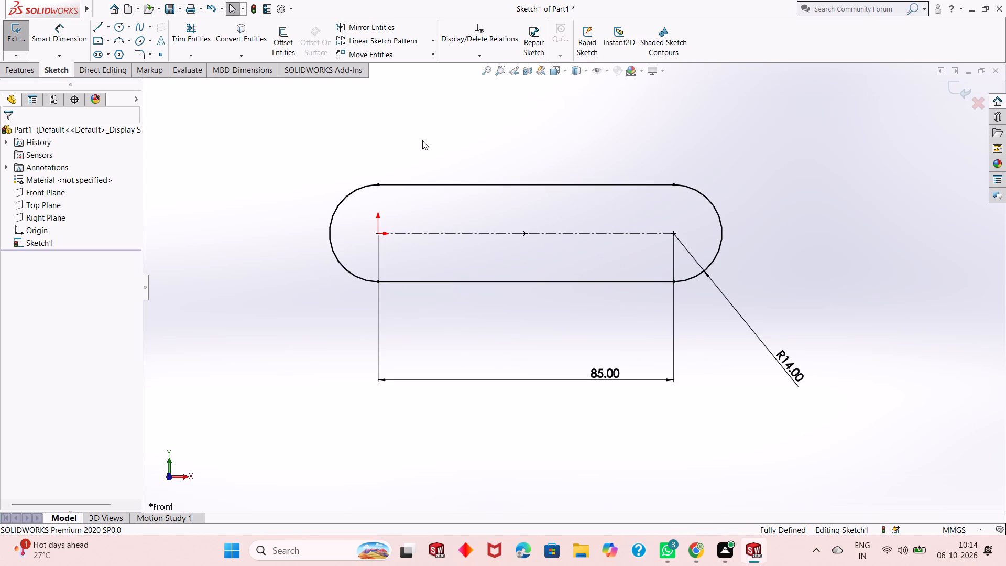
{"action": "left_click", "coordinate": [118, 25]}
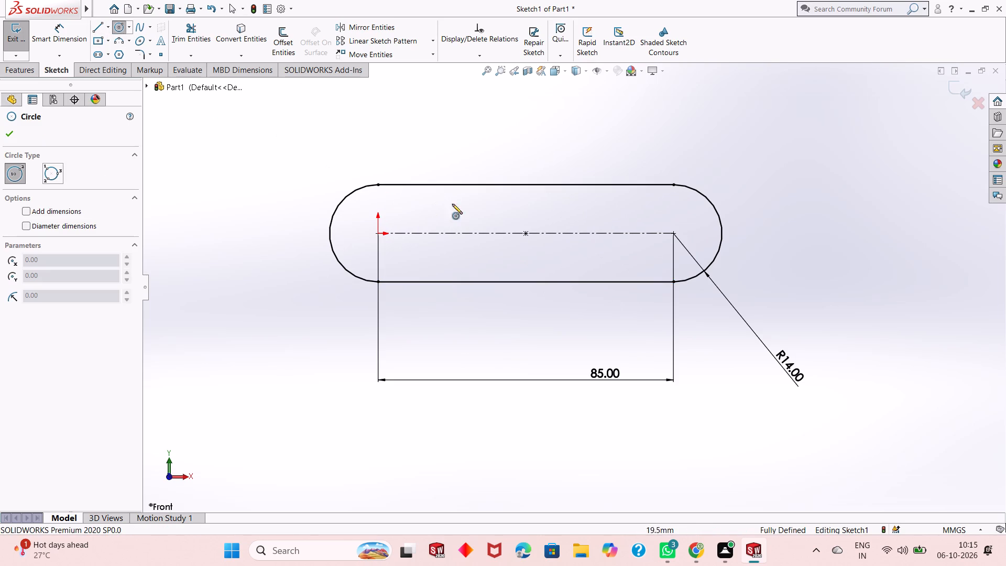
{"action": "left_click", "coordinate": [675, 234]}
{"action": "left_click", "coordinate": [679, 206]}
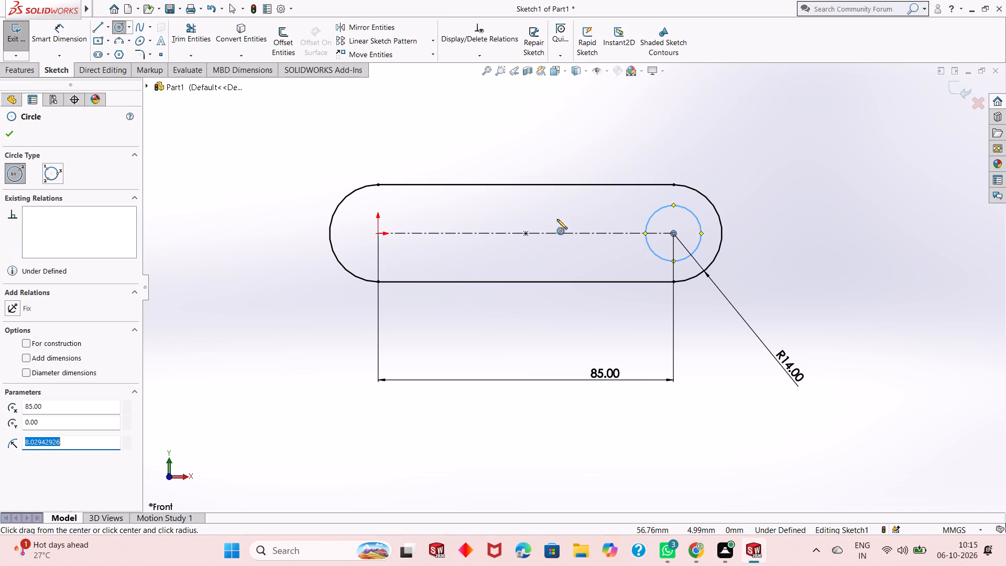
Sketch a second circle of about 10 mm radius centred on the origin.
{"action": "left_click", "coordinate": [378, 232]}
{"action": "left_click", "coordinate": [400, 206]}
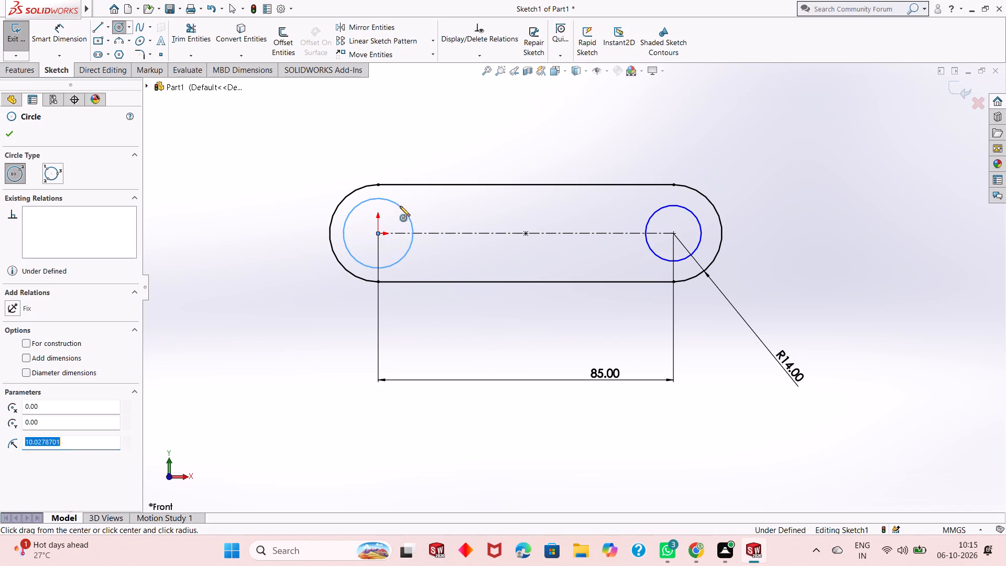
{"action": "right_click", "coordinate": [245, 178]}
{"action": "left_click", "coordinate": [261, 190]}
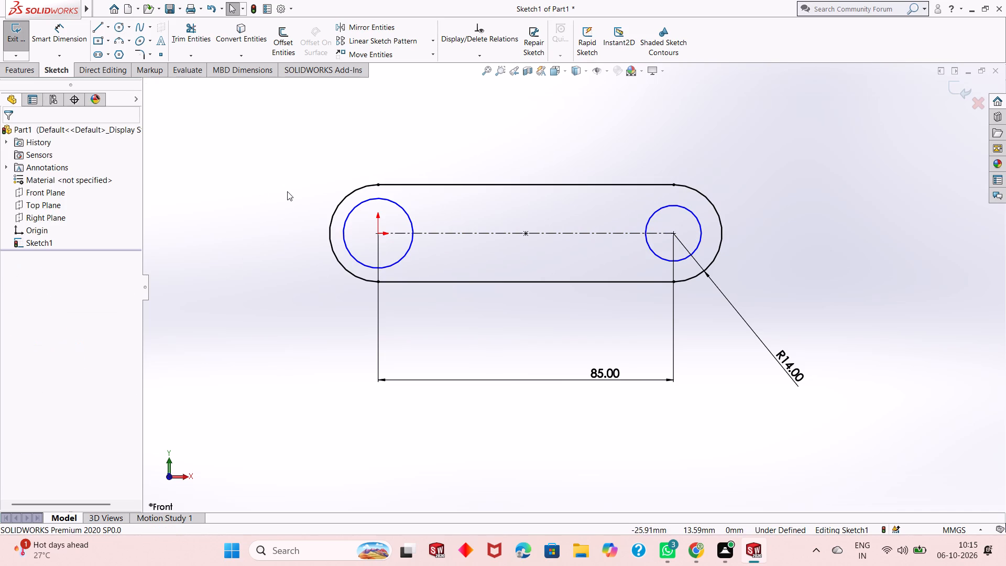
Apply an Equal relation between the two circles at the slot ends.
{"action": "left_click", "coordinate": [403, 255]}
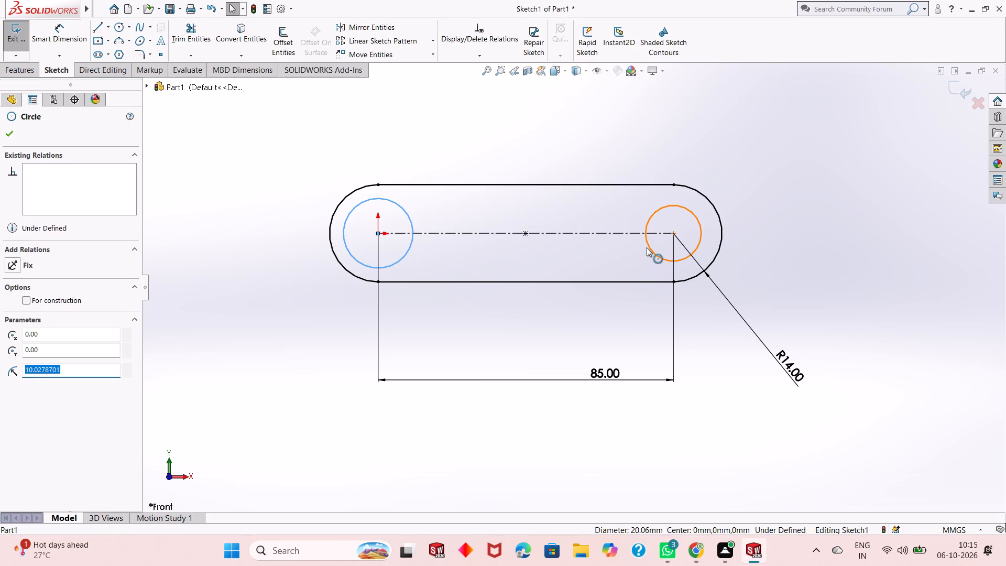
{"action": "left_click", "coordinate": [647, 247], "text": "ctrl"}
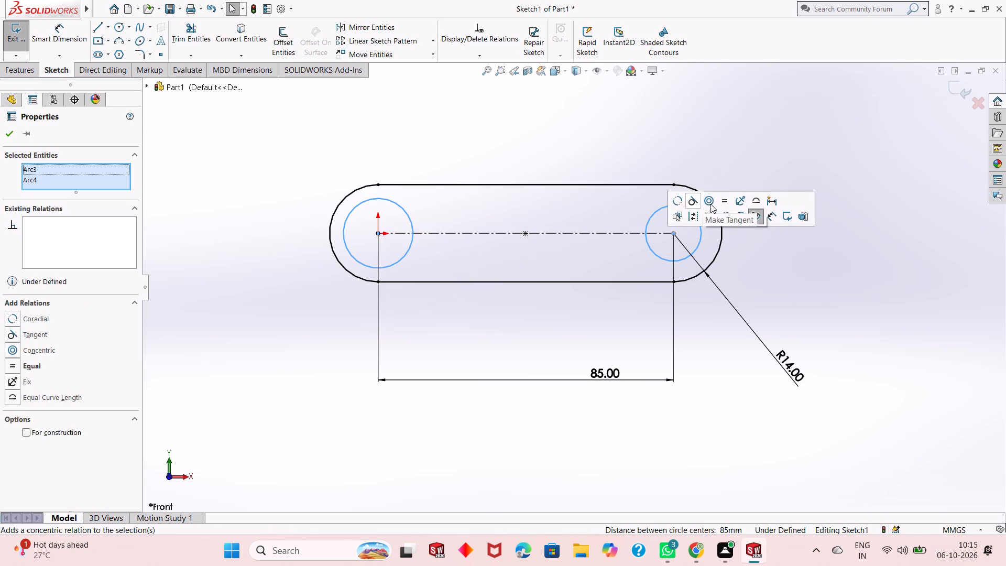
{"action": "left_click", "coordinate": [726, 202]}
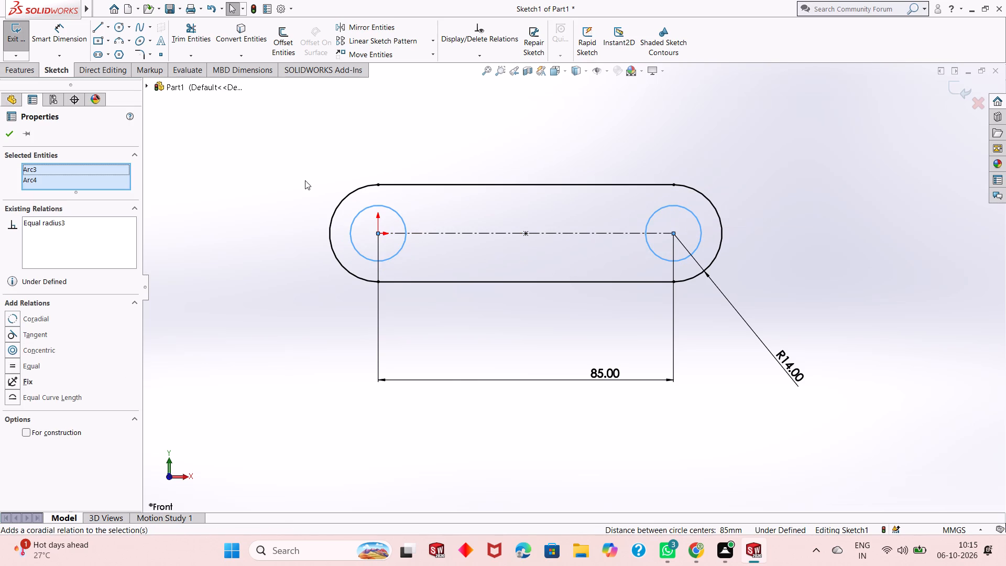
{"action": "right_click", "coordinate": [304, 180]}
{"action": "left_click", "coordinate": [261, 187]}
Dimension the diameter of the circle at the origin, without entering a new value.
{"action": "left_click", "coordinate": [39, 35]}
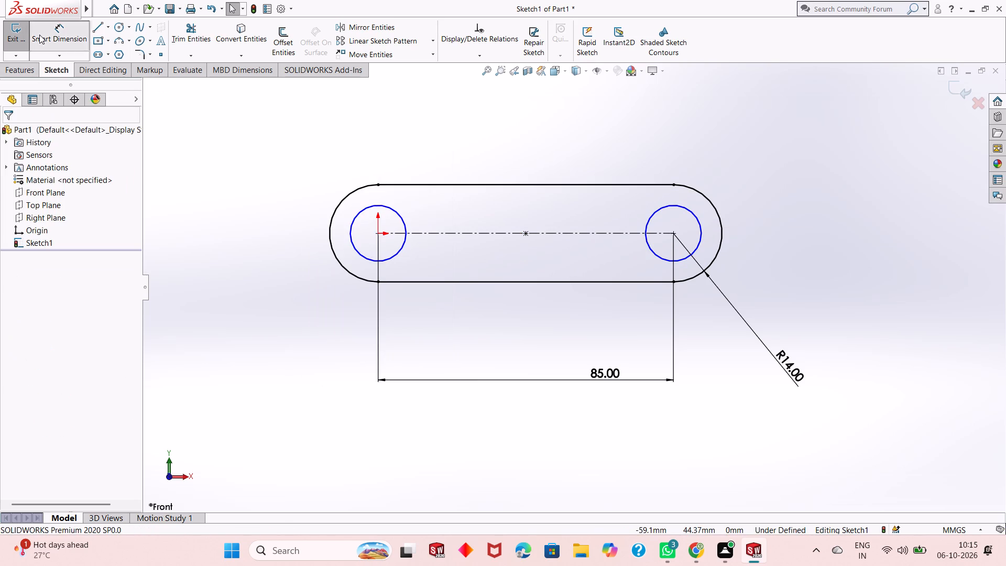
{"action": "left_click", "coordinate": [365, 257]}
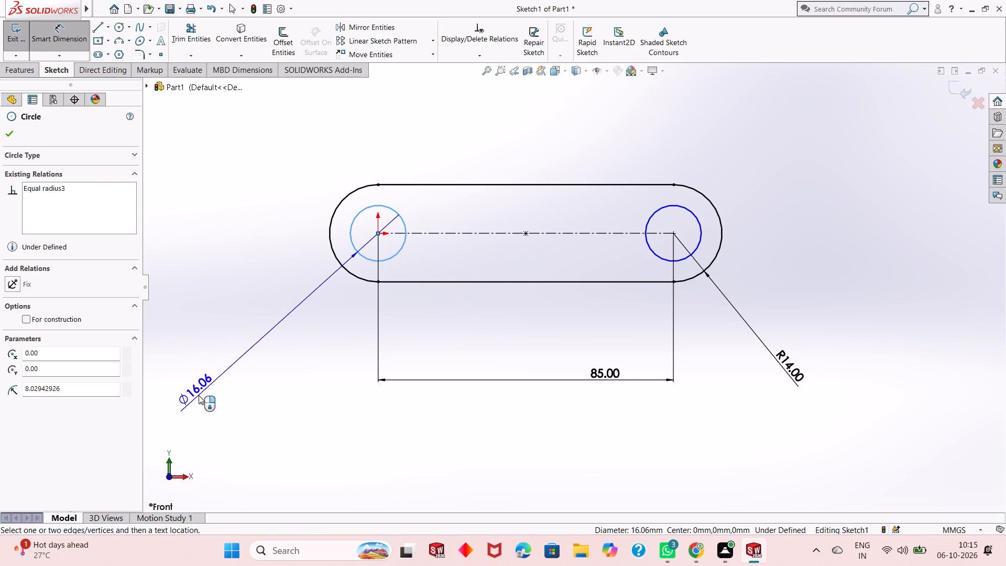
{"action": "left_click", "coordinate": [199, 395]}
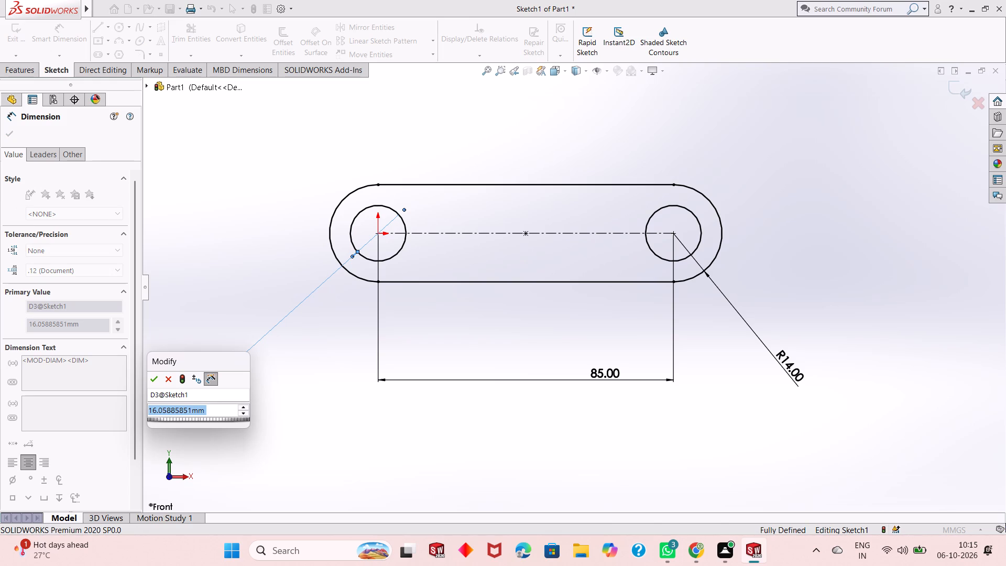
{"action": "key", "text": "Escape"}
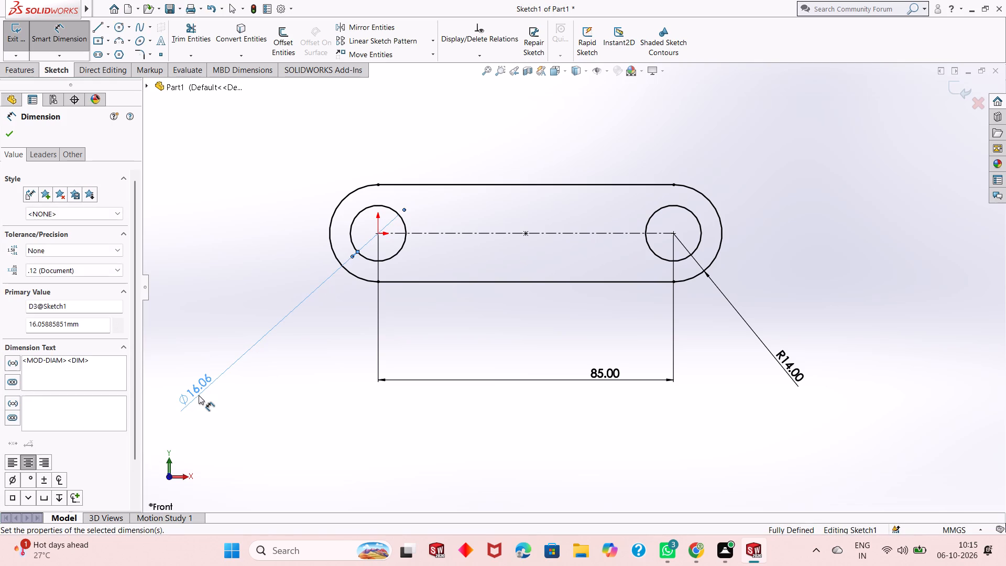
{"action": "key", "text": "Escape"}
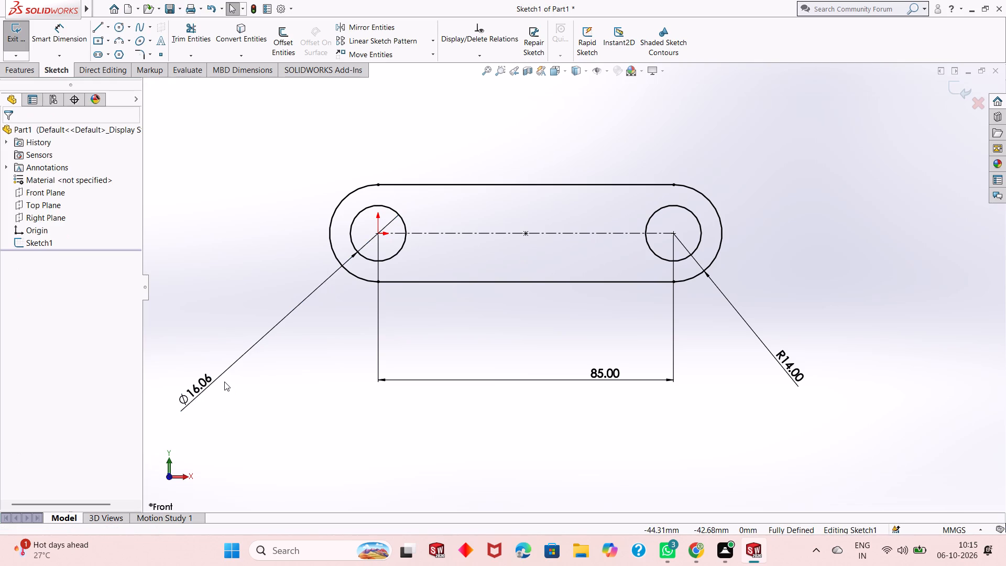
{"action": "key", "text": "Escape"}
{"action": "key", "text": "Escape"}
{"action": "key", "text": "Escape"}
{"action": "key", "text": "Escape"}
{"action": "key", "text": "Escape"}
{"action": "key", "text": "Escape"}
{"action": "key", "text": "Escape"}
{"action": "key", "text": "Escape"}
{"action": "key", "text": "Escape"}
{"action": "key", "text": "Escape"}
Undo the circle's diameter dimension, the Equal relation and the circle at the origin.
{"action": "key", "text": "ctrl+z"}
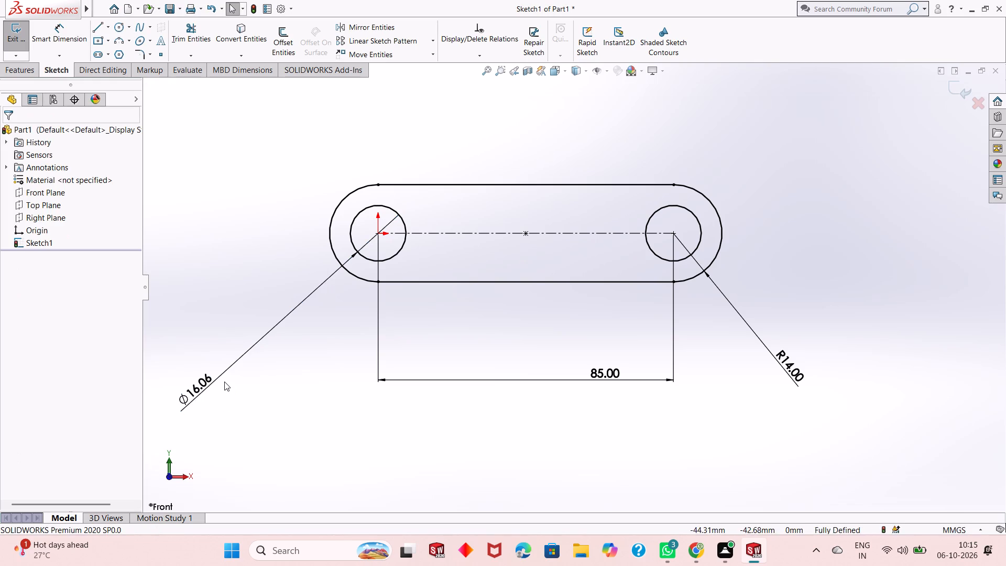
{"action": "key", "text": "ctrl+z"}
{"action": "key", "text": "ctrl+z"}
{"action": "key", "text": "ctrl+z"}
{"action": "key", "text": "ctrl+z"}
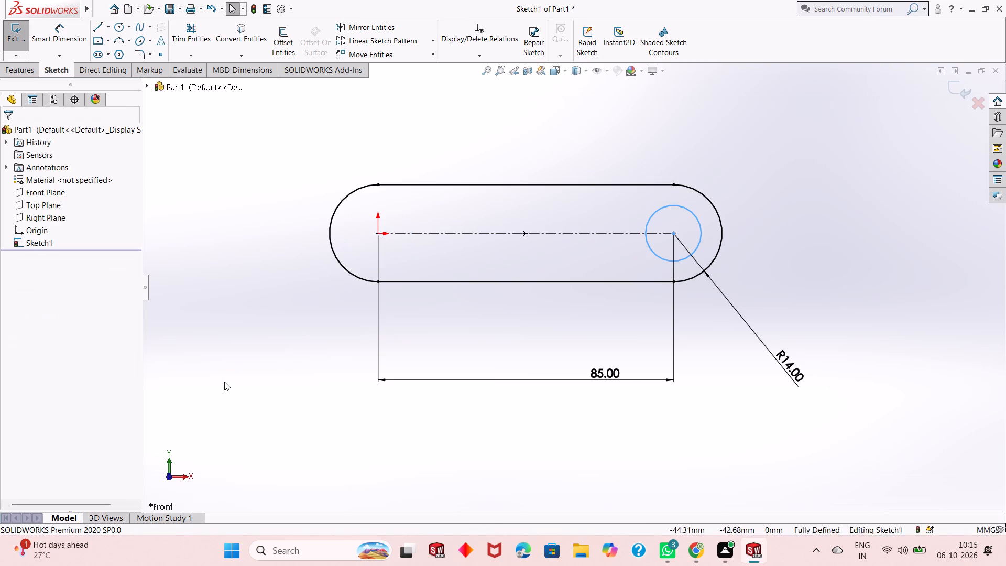
Undo the remaining circle at the slot end and the last change to the slot's end radius.
{"action": "key", "text": "ctrl+z"}
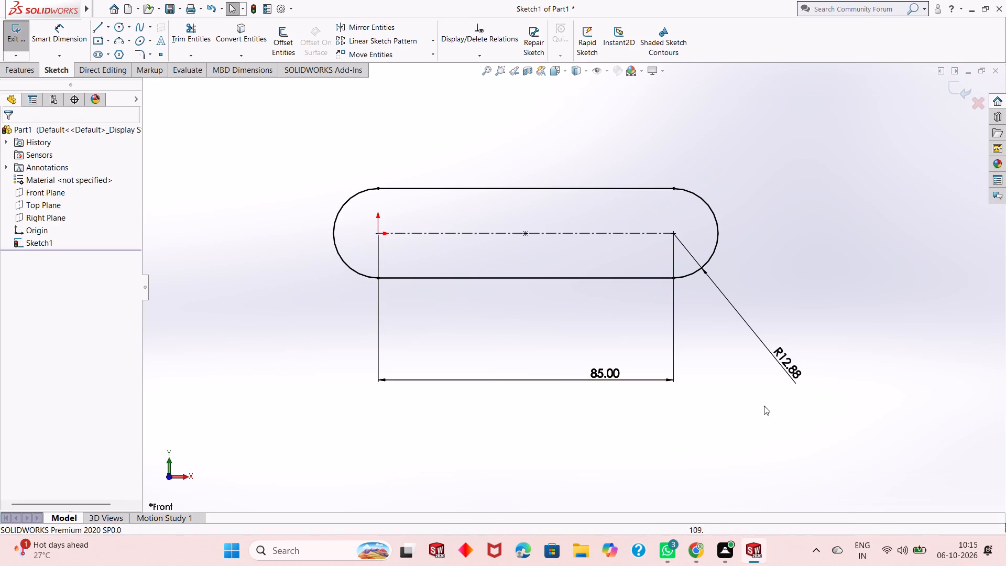
Set the slot's end radius to 14 mm.
{"action": "double_click", "coordinate": [789, 368]}
{"action": "type", "text": "14"}
{"action": "key", "text": "Return"}
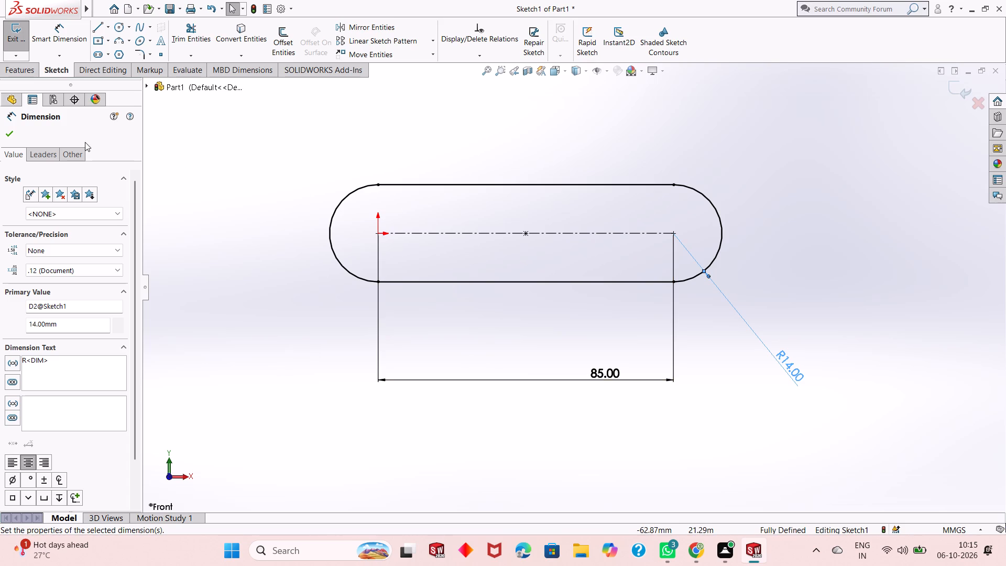
{"action": "left_click", "coordinate": [8, 136]}
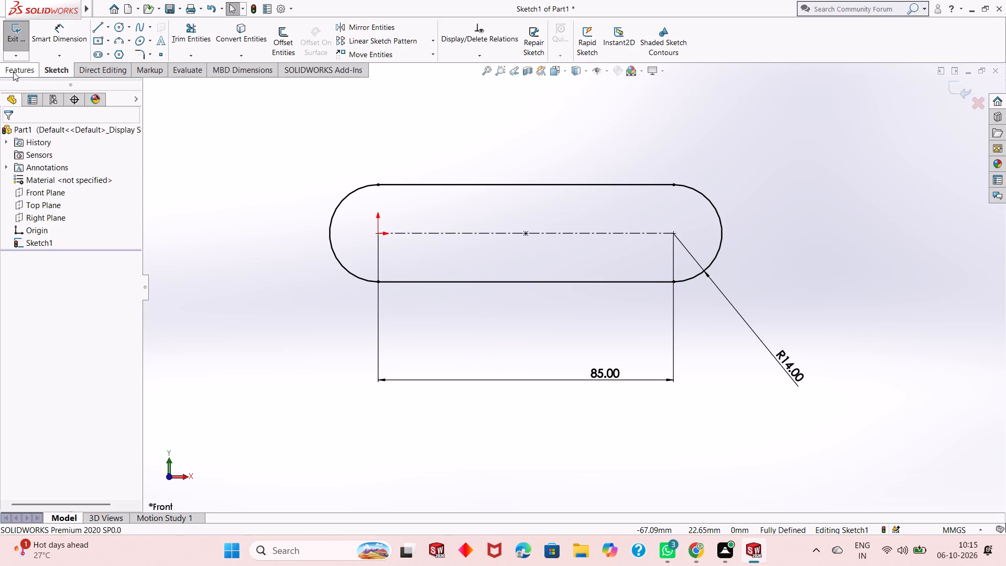
Extrude the slot profile as a Blind boss 66 mm deep in the reversed direction.
{"action": "left_click", "coordinate": [13, 72]}
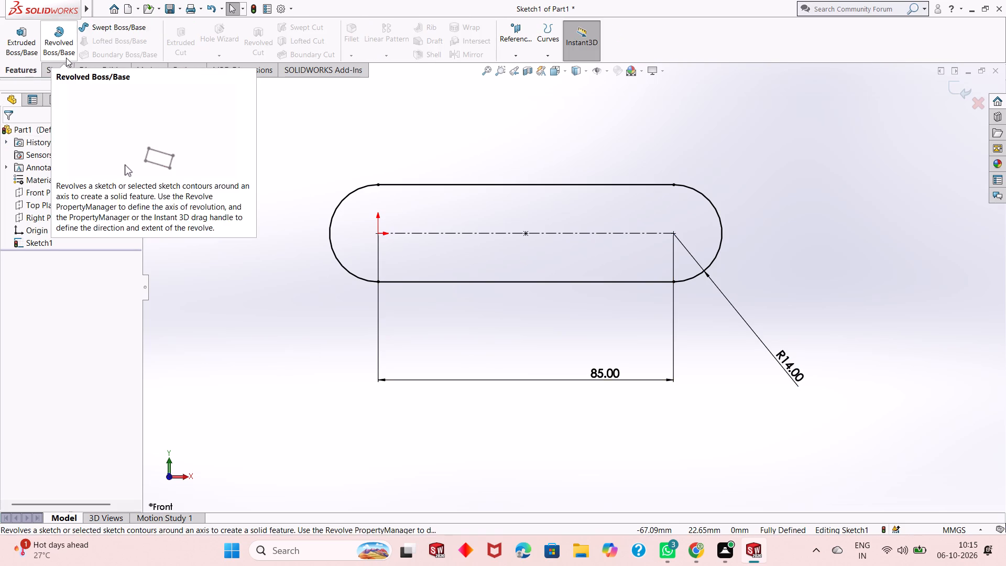
{"action": "left_click", "coordinate": [71, 68]}
{"action": "left_click", "coordinate": [33, 69]}
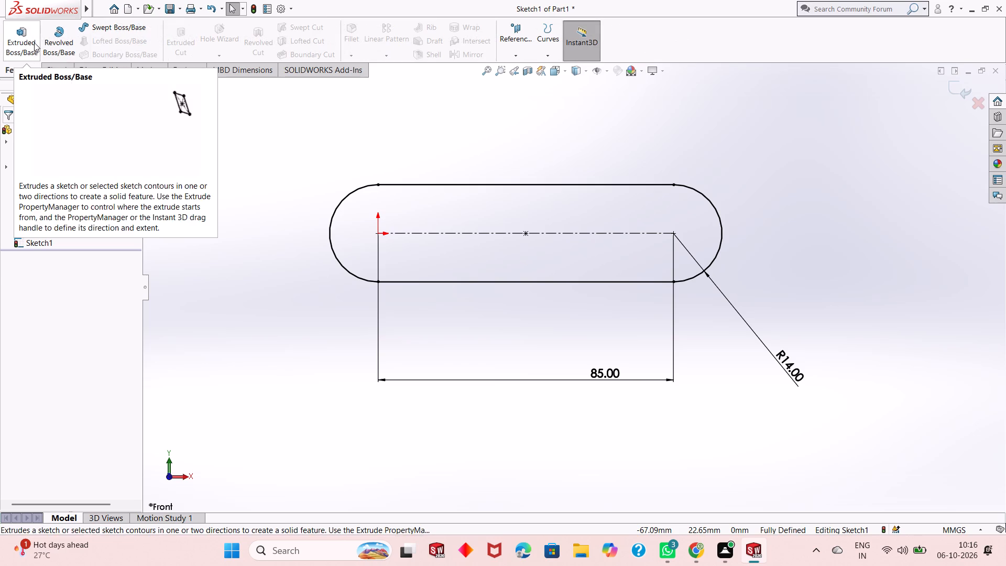
{"action": "left_click", "coordinate": [34, 42]}
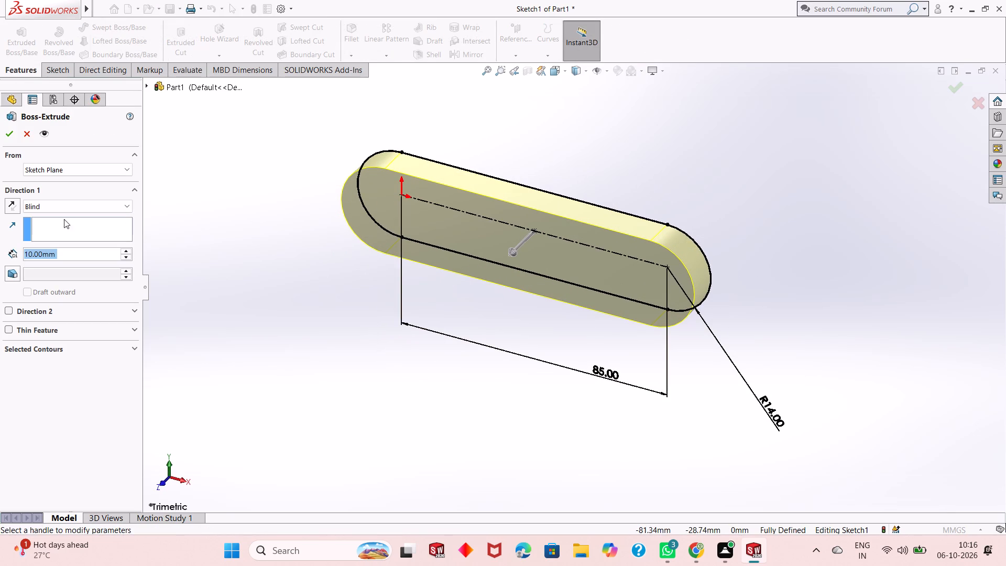
{"action": "left_click", "coordinate": [16, 203]}
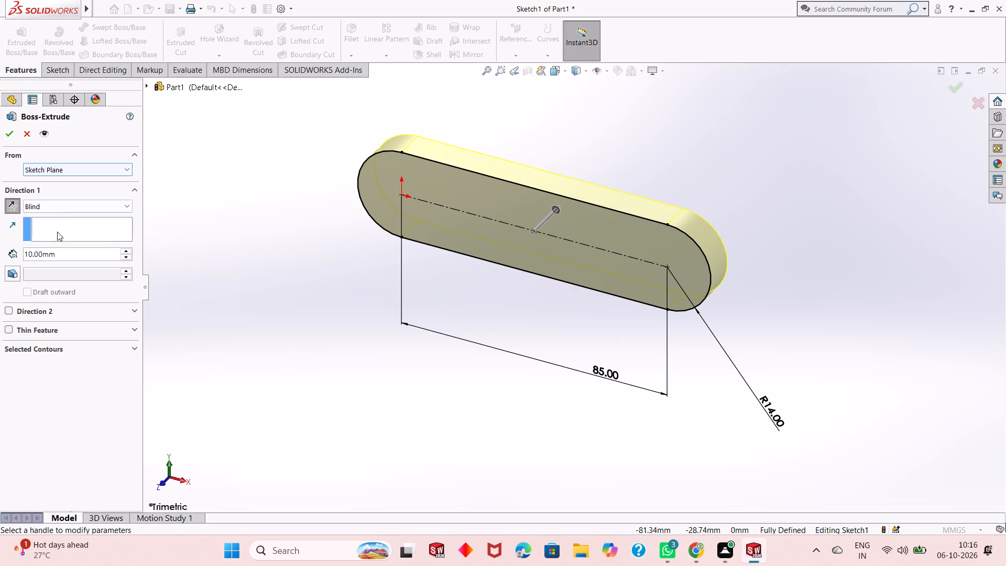
{"action": "double_click", "coordinate": [62, 258]}
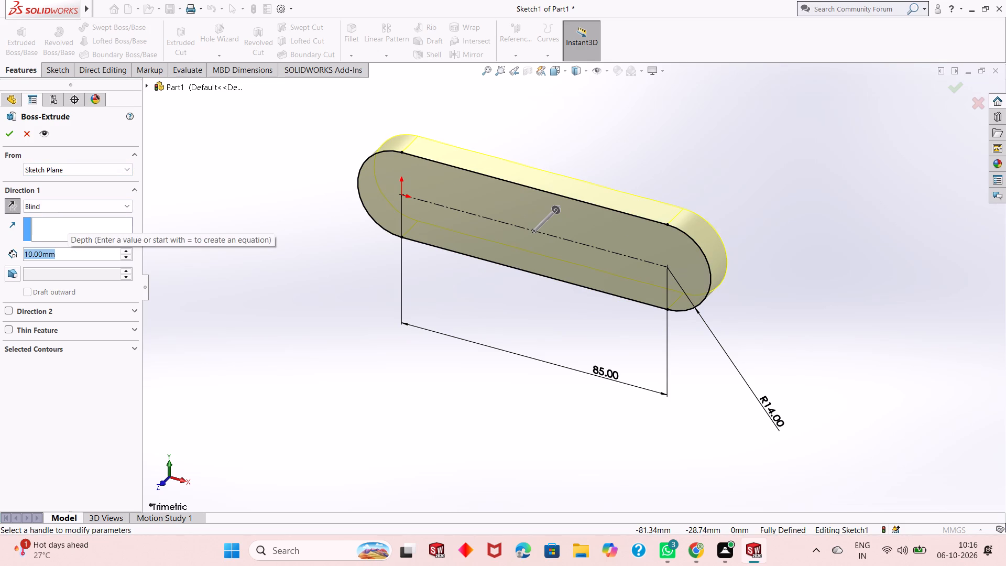
{"action": "type", "text": "66"}
{"action": "key", "text": "Return"}
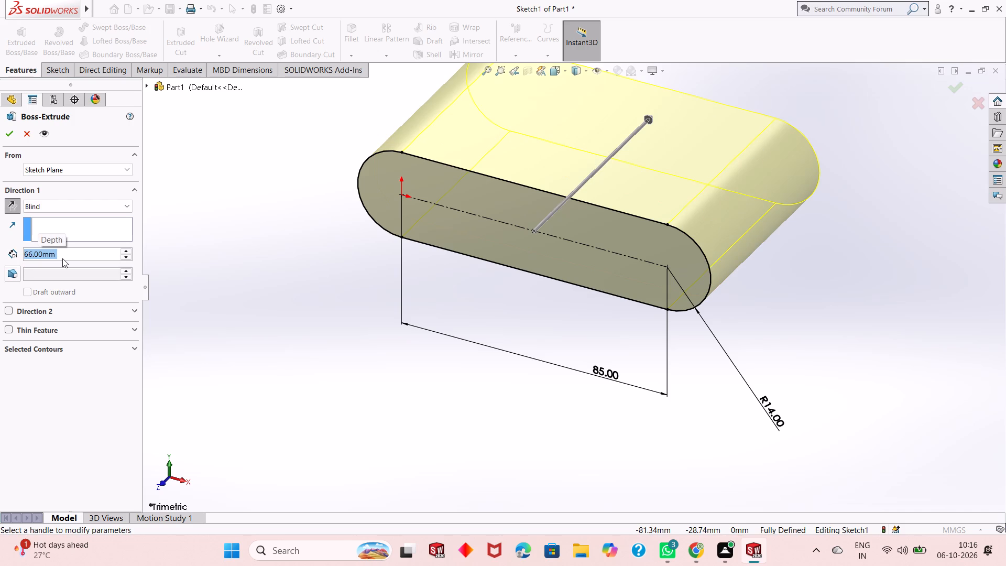
{"action": "left_click", "coordinate": [7, 138]}
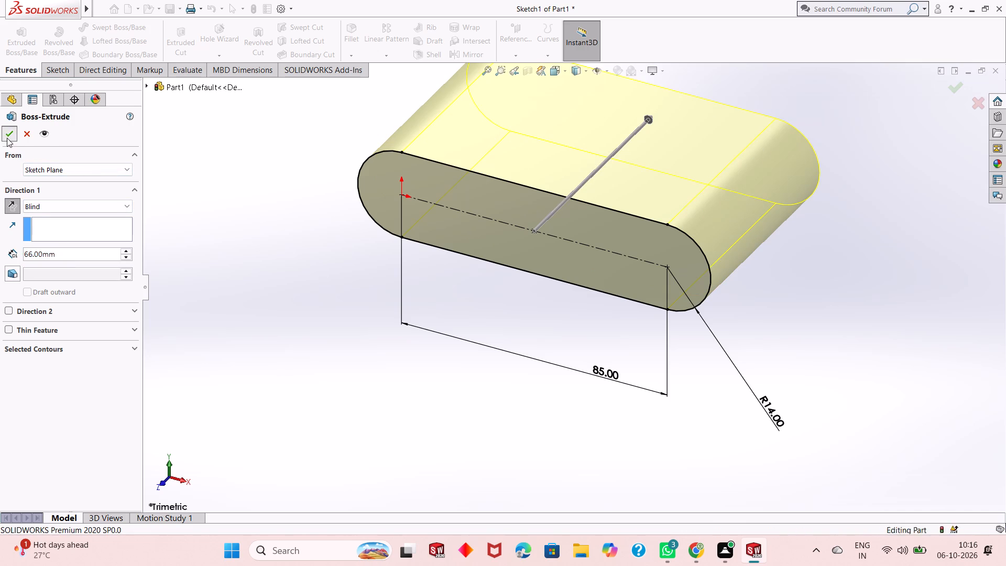
{"action": "key", "text": "Escape"}
Examine the extruded slot body from the front, the underside and the curved ends.
{"action": "scroll", "coordinate": [352, 332], "scroll_direction": "up", "scroll_amount": 3}
{"action": "scroll", "coordinate": [680, 150], "scroll_direction": "down", "scroll_amount": 1}
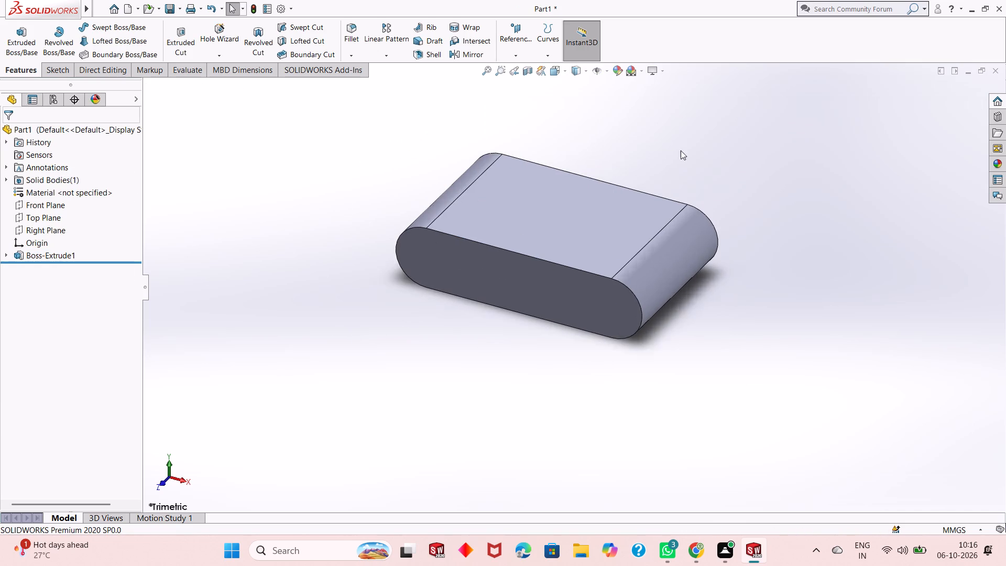
{"action": "scroll", "coordinate": [681, 150], "scroll_direction": "down", "scroll_amount": 1}
{"action": "middle_click_drag", "start_coordinate": [513, 374], "coordinate": [498, 330]}
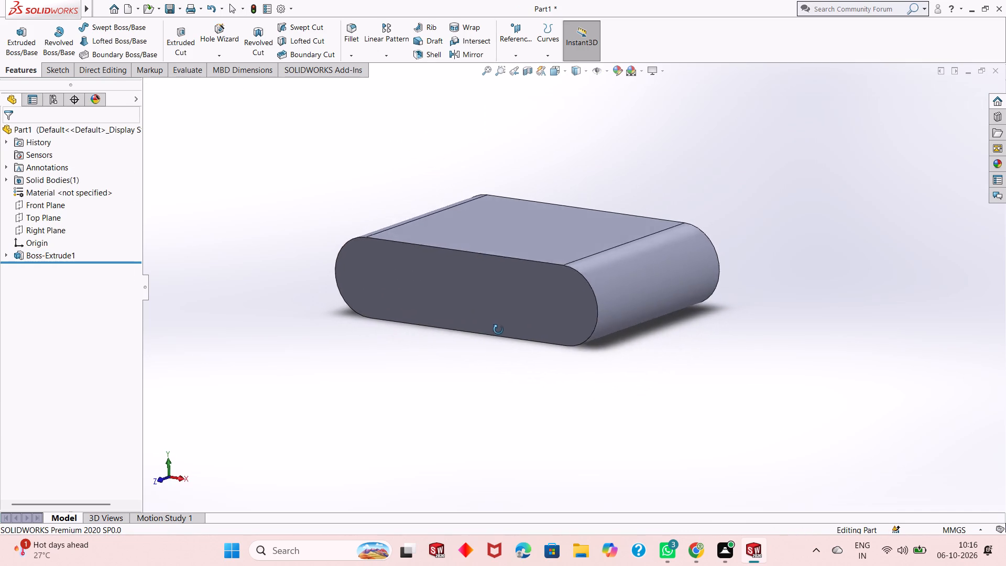
{"action": "middle_click_drag", "start_coordinate": [498, 330], "coordinate": [488, 228]}
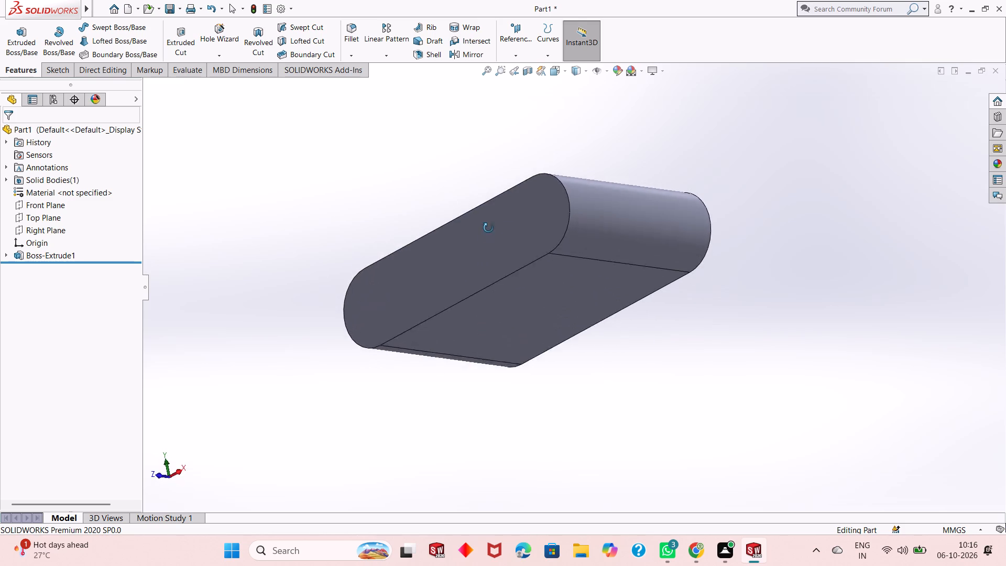
{"action": "middle_click_drag", "start_coordinate": [488, 228], "coordinate": [483, 353]}
{"action": "scroll", "coordinate": [520, 296], "scroll_direction": "down", "scroll_amount": 2}
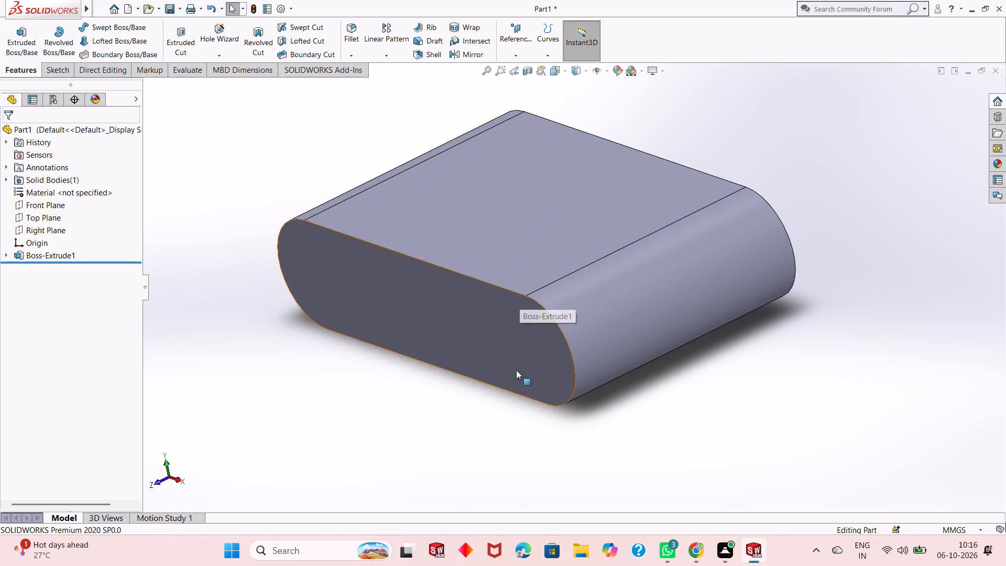
{"action": "middle_click_drag", "start_coordinate": [514, 380], "coordinate": [521, 383]}
{"action": "scroll", "coordinate": [520, 374], "scroll_direction": "up", "scroll_amount": 3}
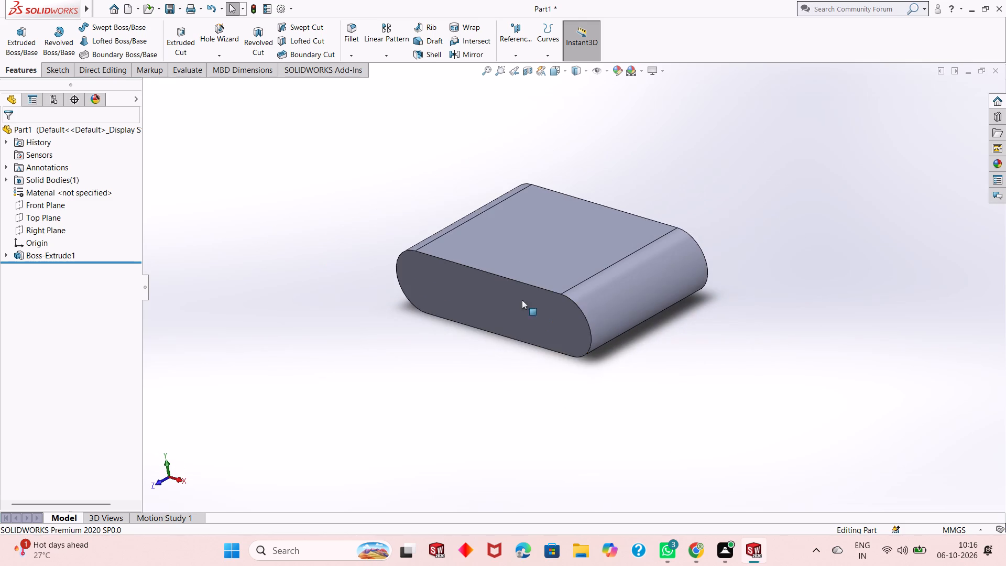
{"action": "scroll", "coordinate": [518, 221], "scroll_direction": "down", "scroll_amount": 2}
{"action": "middle_click_drag", "start_coordinate": [551, 447], "coordinate": [550, 388]}
{"action": "scroll", "coordinate": [550, 388], "scroll_direction": "up", "scroll_amount": 1}
{"action": "middle_click_drag", "start_coordinate": [553, 322], "coordinate": [635, 286]}
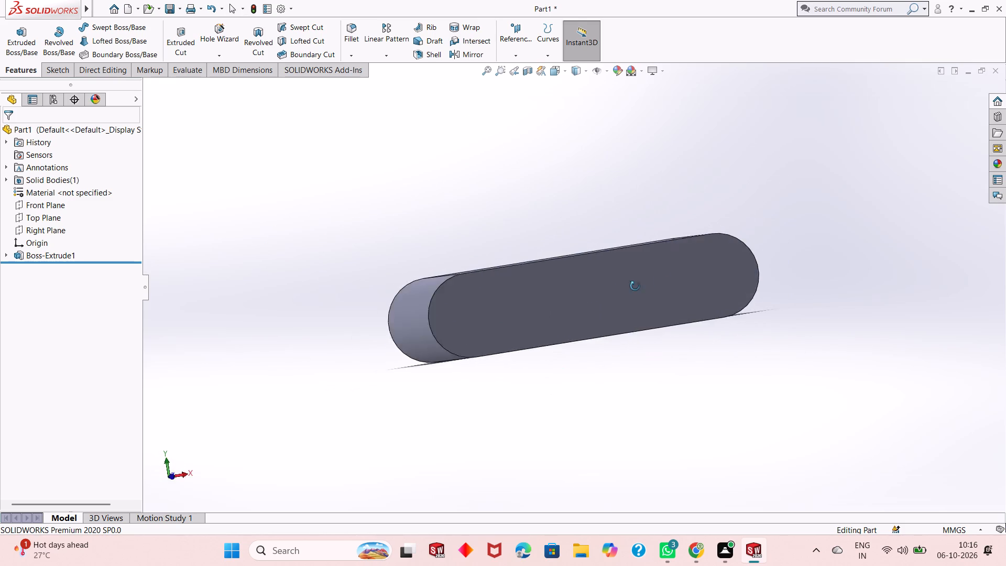
{"action": "middle_click_drag", "start_coordinate": [635, 286], "coordinate": [524, 344]}
{"action": "scroll", "coordinate": [591, 258], "scroll_direction": "down", "scroll_amount": 1}
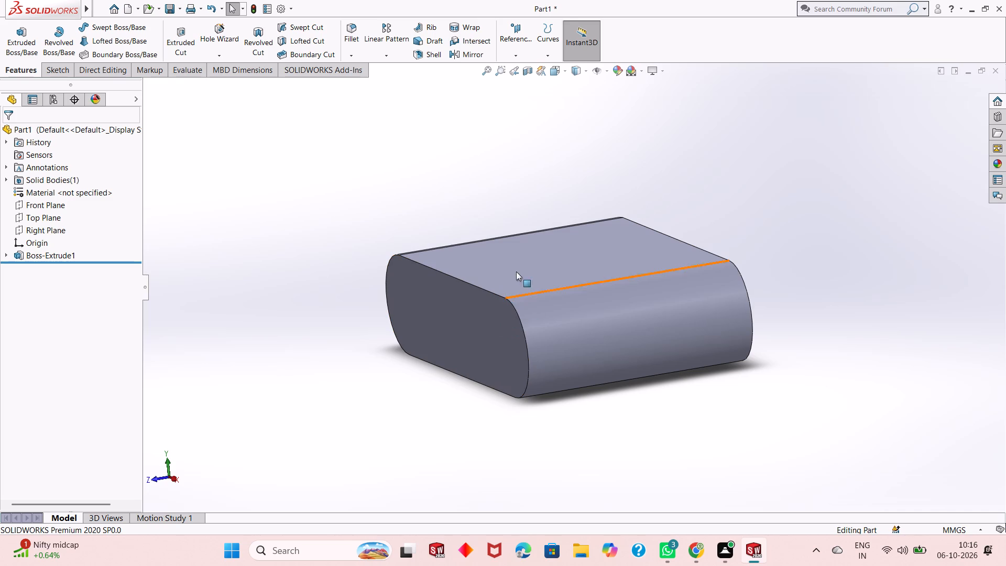
Start the Hole Wizard and review the ISO dowel hole's size, end condition and tolerance callout options.
{"action": "left_click", "coordinate": [218, 37]}
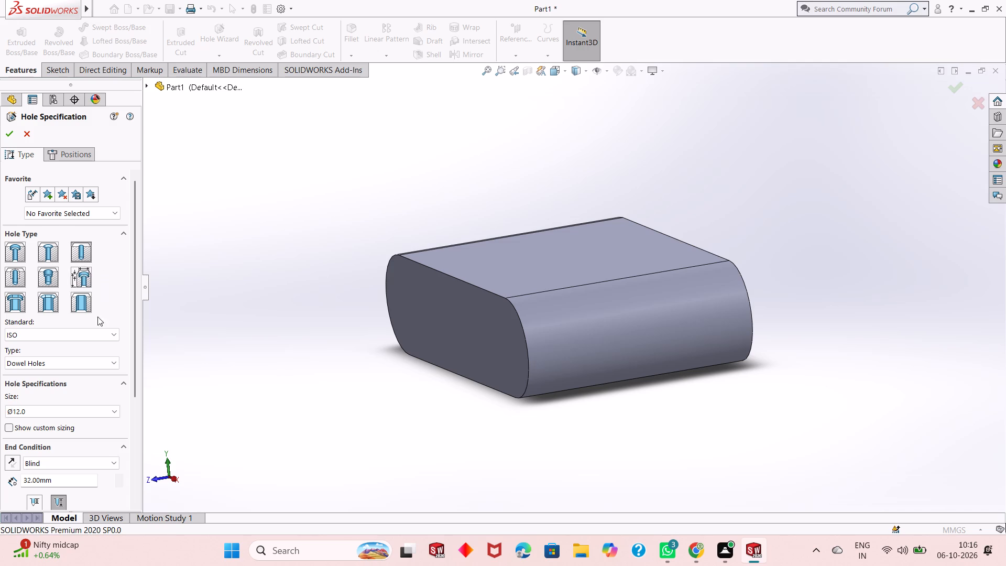
{"action": "scroll", "coordinate": [135, 364], "scroll_direction": "down", "scroll_amount": 6}
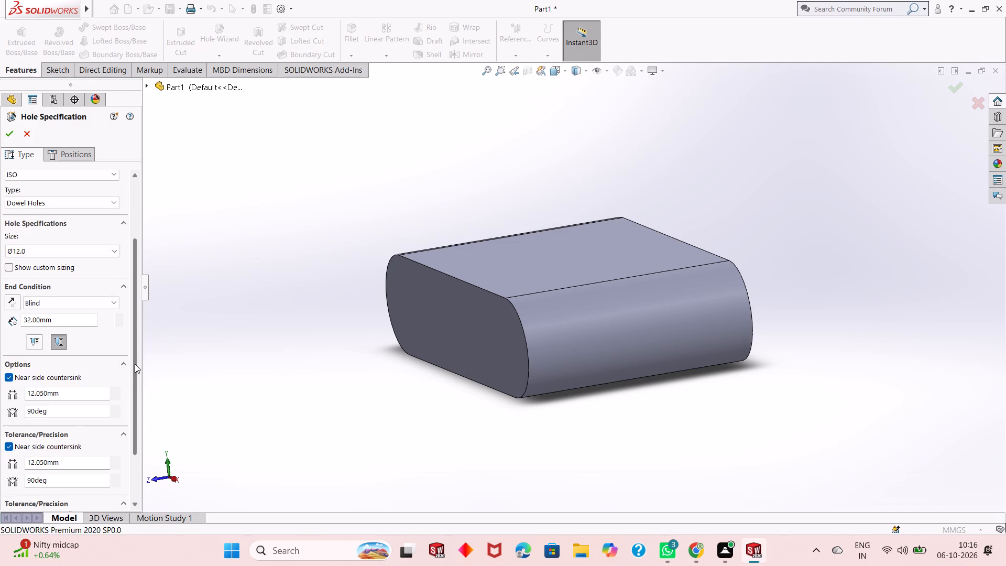
{"action": "scroll", "coordinate": [135, 365], "scroll_direction": "down", "scroll_amount": 2}
{"action": "left_click", "coordinate": [101, 463]}
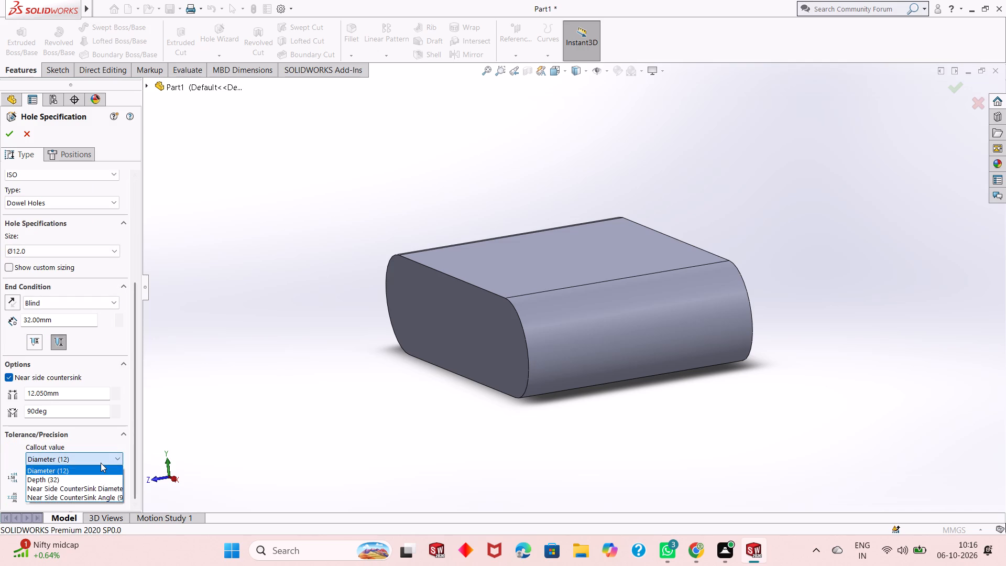
{"action": "left_click", "coordinate": [101, 463]}
{"action": "left_click", "coordinate": [99, 494]}
{"action": "left_click", "coordinate": [99, 494]}
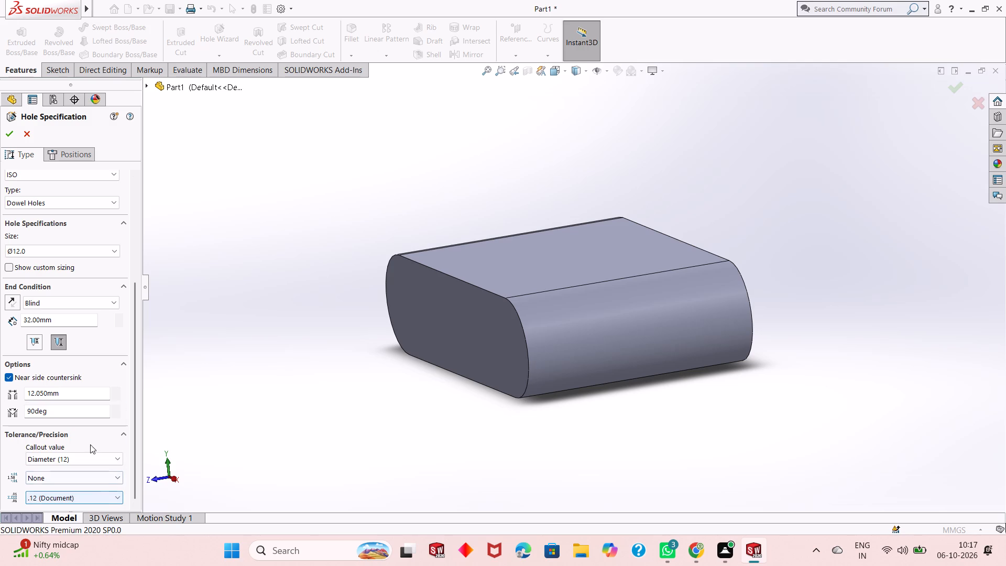
{"action": "scroll", "coordinate": [136, 372], "scroll_direction": "up", "scroll_amount": 5}
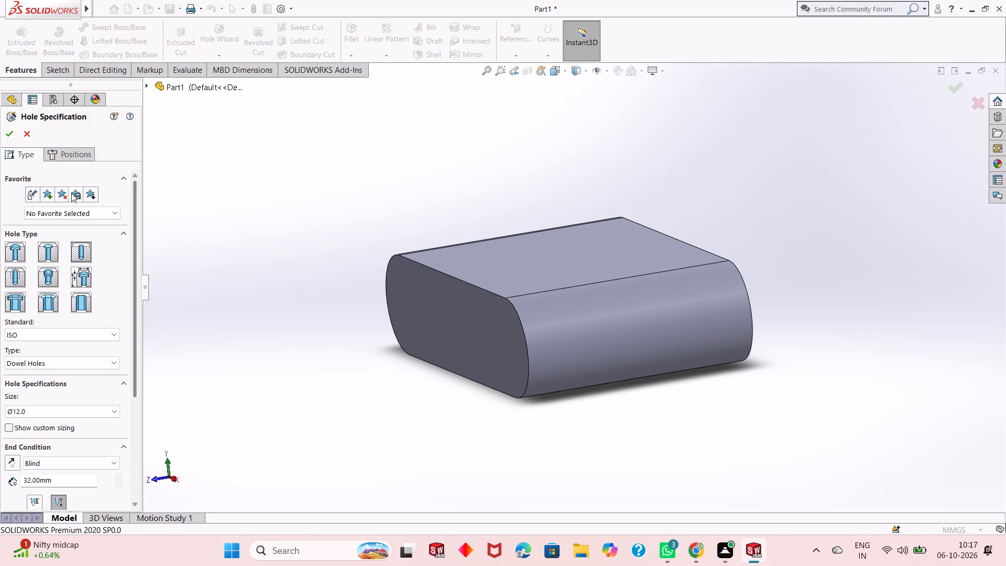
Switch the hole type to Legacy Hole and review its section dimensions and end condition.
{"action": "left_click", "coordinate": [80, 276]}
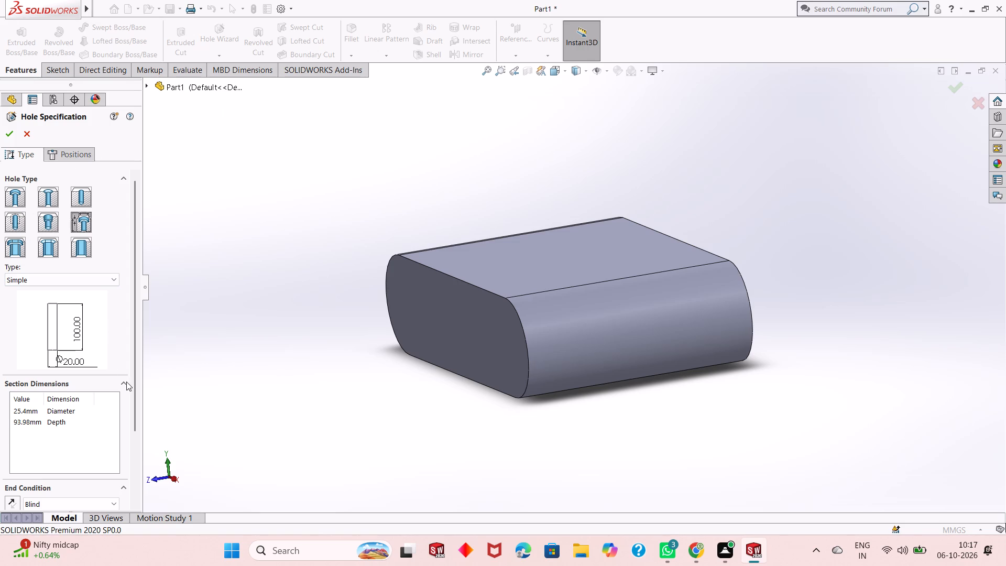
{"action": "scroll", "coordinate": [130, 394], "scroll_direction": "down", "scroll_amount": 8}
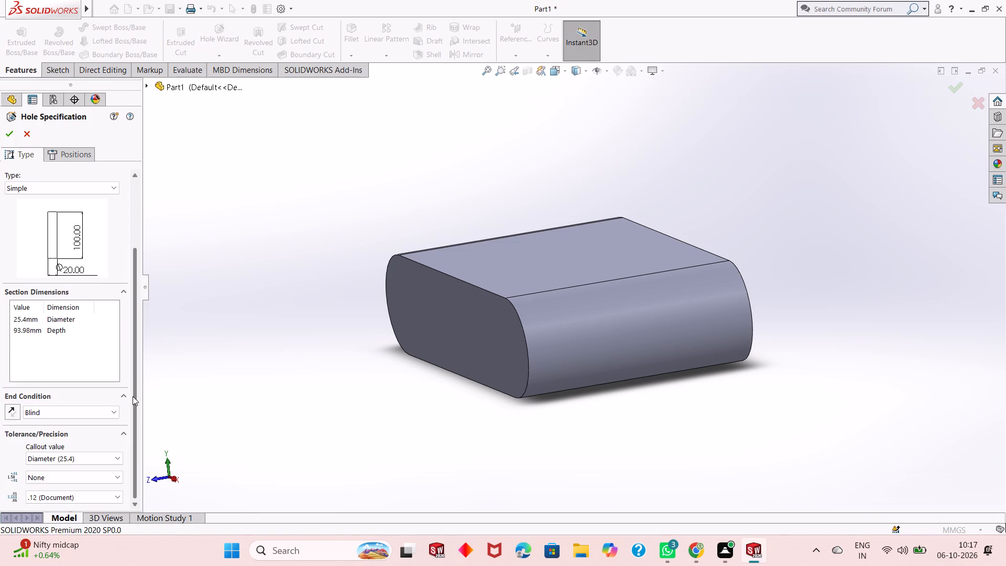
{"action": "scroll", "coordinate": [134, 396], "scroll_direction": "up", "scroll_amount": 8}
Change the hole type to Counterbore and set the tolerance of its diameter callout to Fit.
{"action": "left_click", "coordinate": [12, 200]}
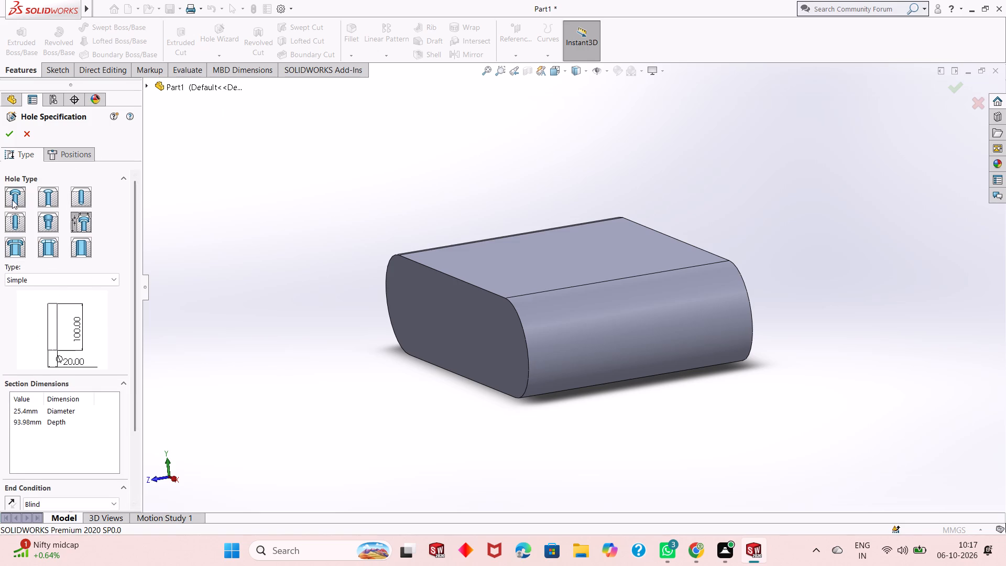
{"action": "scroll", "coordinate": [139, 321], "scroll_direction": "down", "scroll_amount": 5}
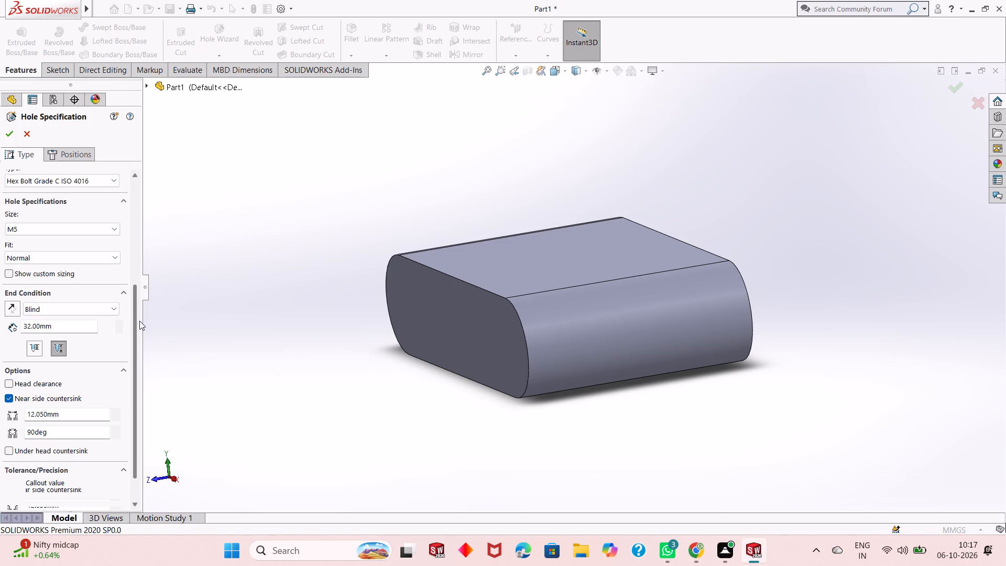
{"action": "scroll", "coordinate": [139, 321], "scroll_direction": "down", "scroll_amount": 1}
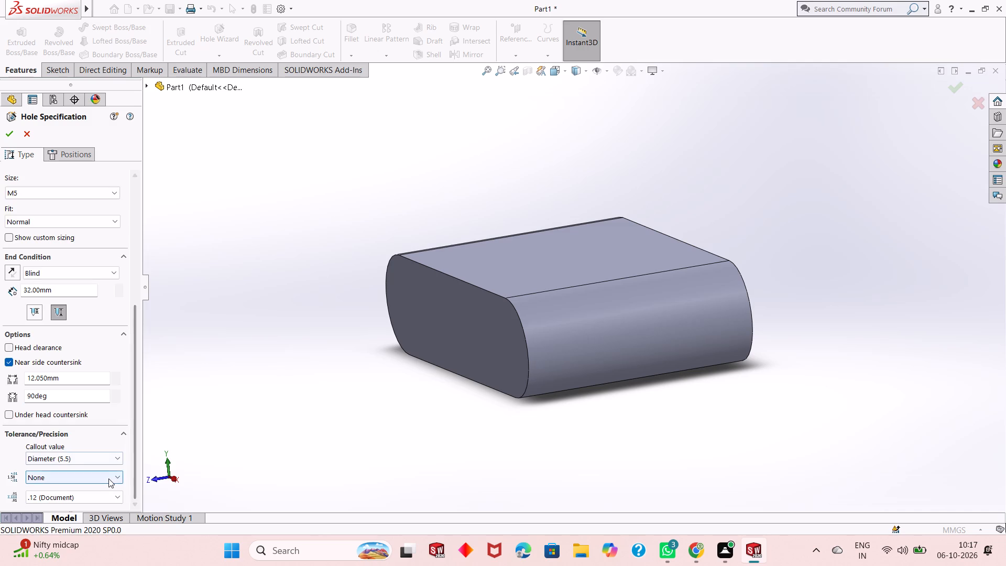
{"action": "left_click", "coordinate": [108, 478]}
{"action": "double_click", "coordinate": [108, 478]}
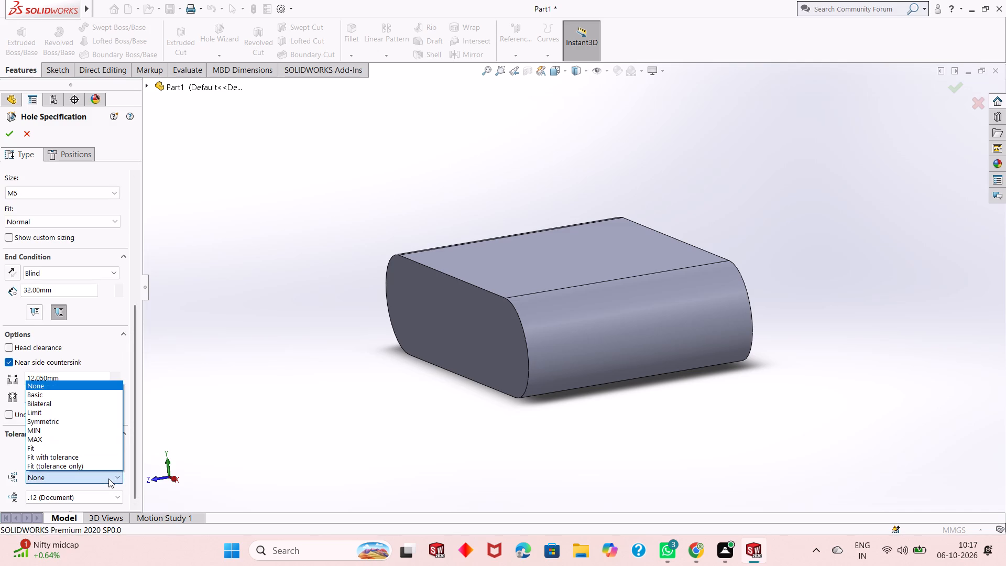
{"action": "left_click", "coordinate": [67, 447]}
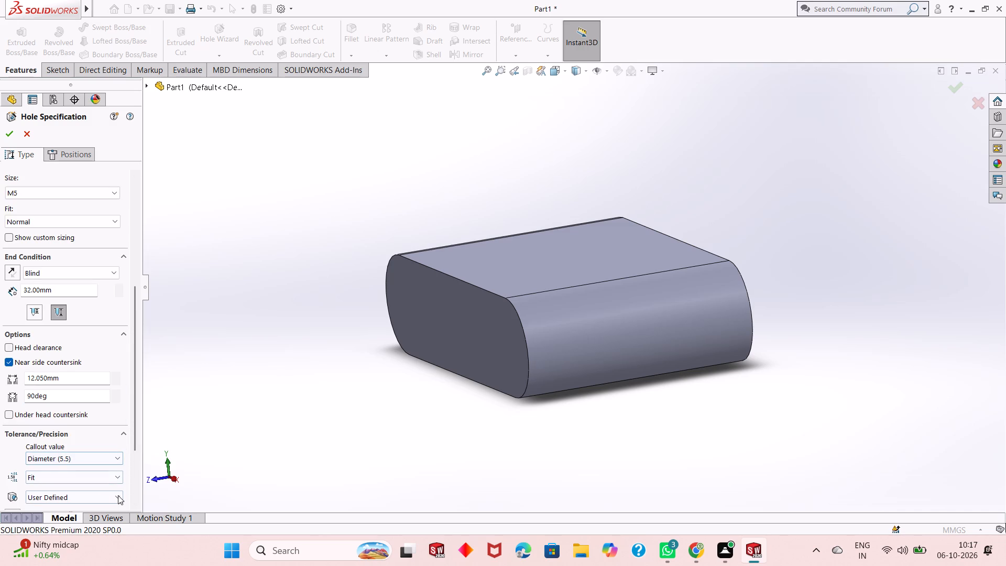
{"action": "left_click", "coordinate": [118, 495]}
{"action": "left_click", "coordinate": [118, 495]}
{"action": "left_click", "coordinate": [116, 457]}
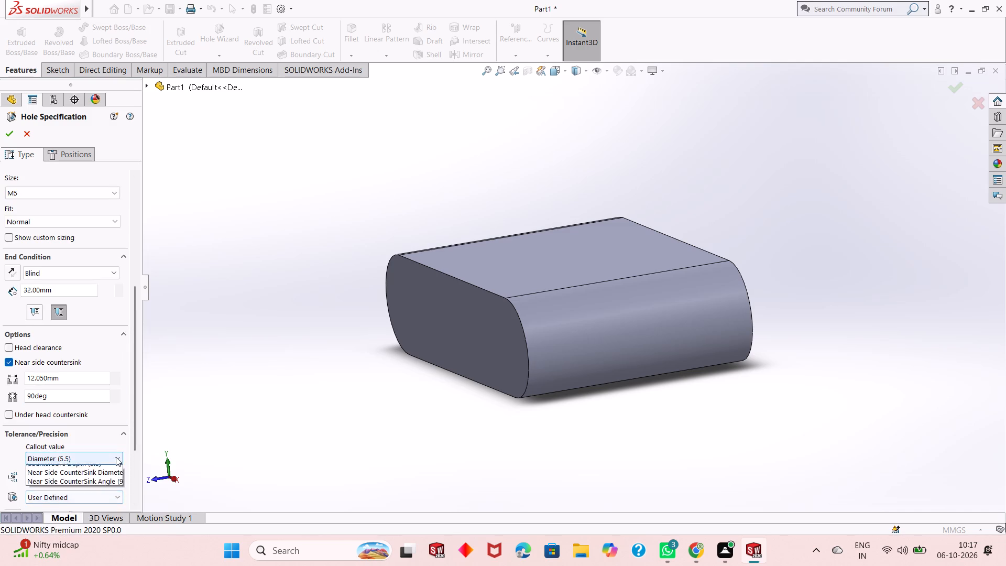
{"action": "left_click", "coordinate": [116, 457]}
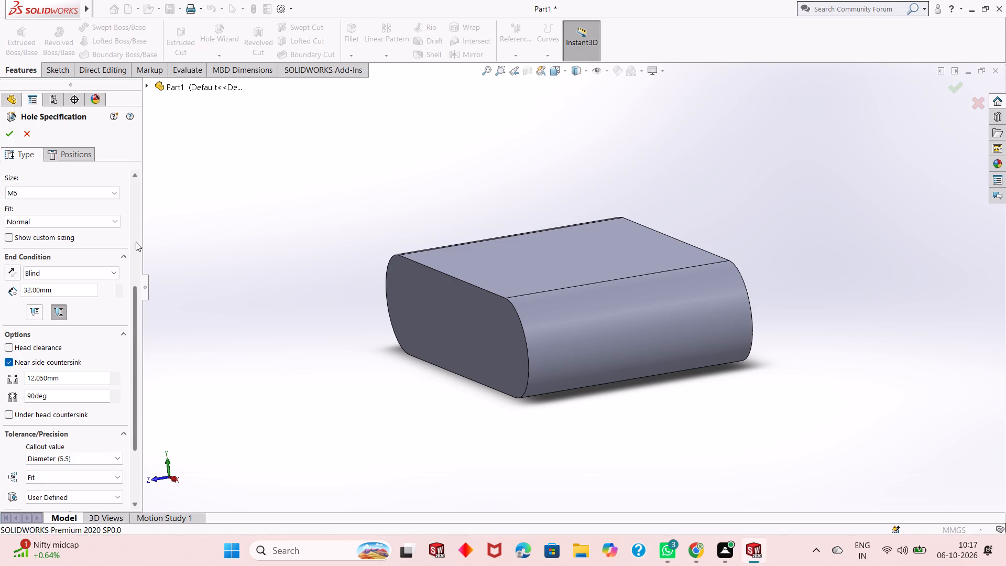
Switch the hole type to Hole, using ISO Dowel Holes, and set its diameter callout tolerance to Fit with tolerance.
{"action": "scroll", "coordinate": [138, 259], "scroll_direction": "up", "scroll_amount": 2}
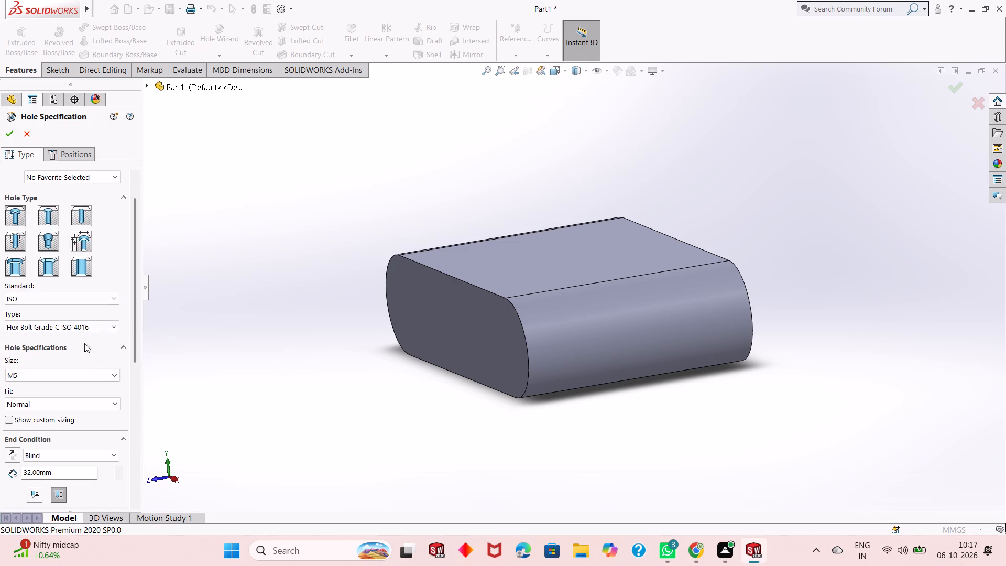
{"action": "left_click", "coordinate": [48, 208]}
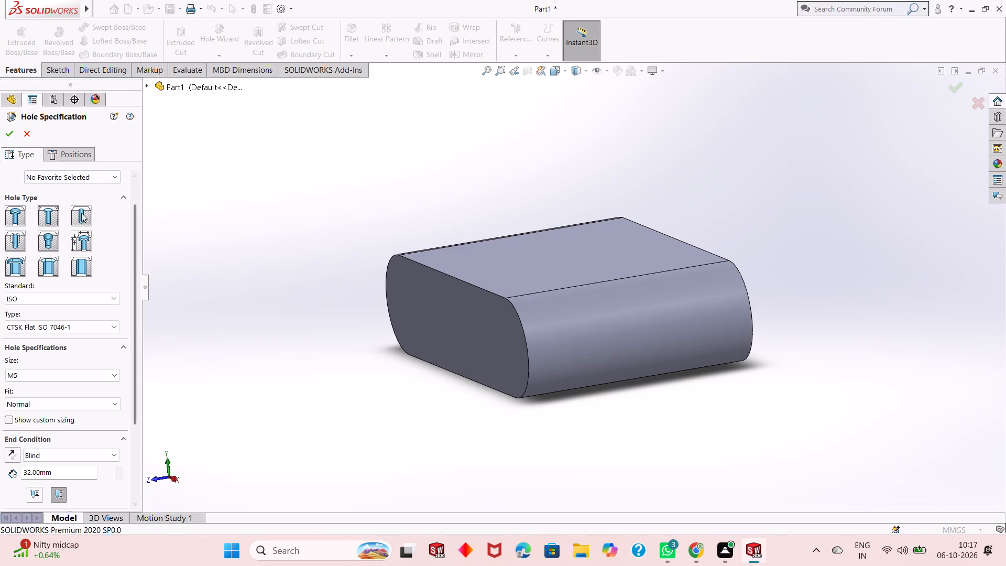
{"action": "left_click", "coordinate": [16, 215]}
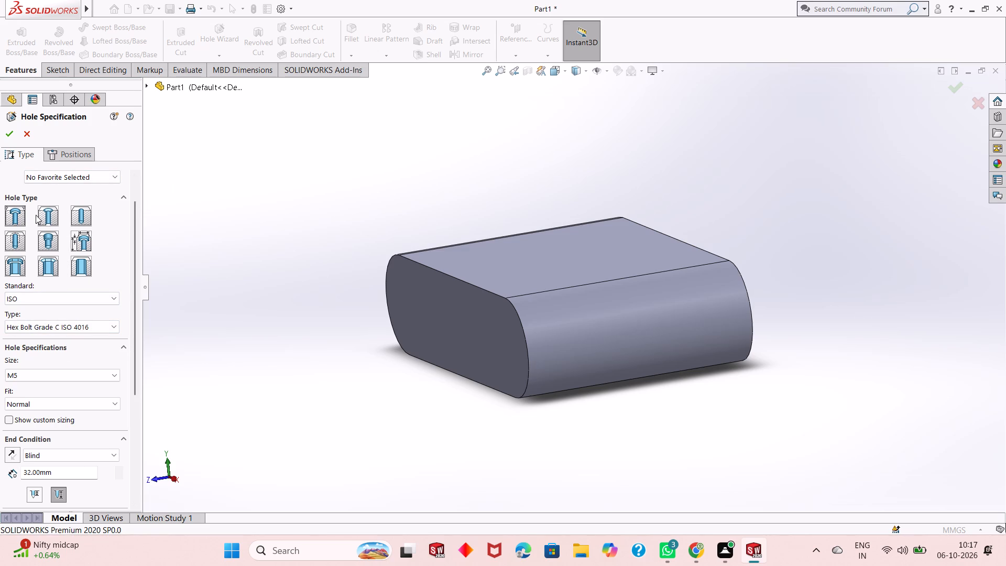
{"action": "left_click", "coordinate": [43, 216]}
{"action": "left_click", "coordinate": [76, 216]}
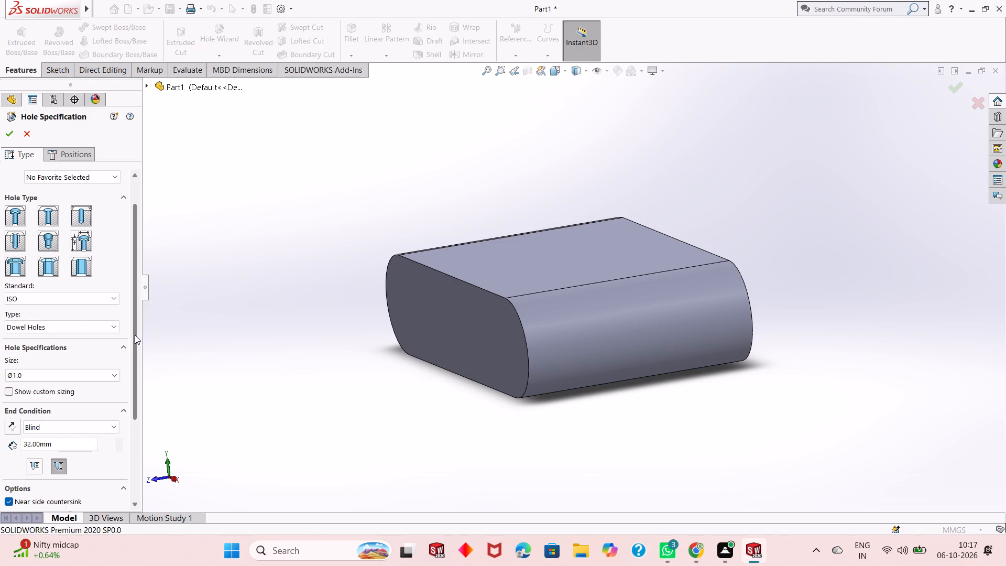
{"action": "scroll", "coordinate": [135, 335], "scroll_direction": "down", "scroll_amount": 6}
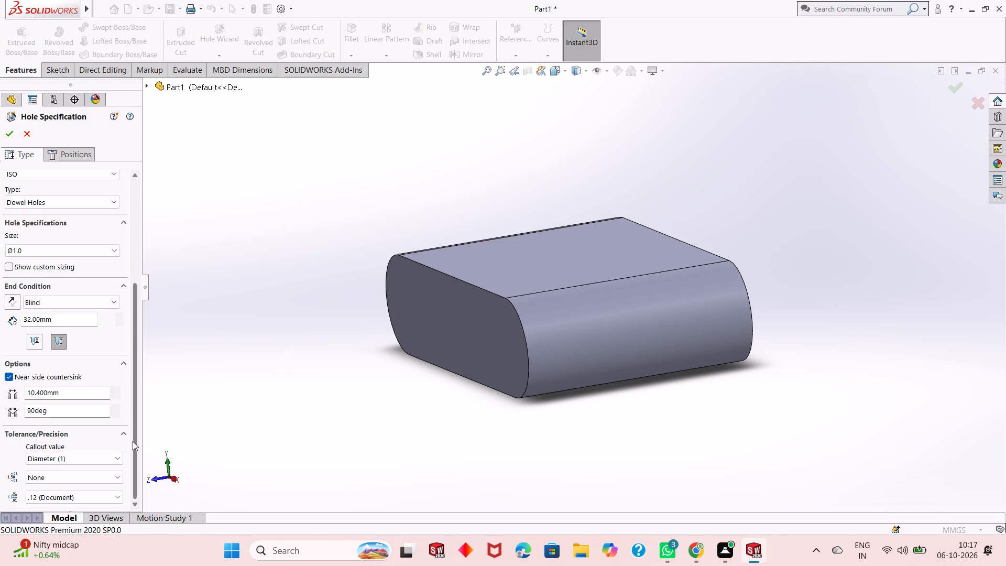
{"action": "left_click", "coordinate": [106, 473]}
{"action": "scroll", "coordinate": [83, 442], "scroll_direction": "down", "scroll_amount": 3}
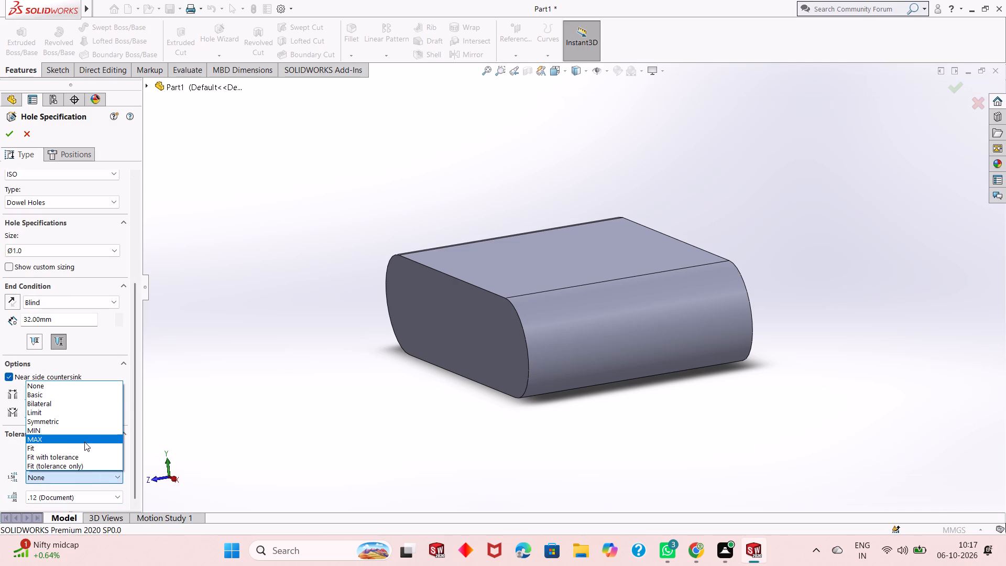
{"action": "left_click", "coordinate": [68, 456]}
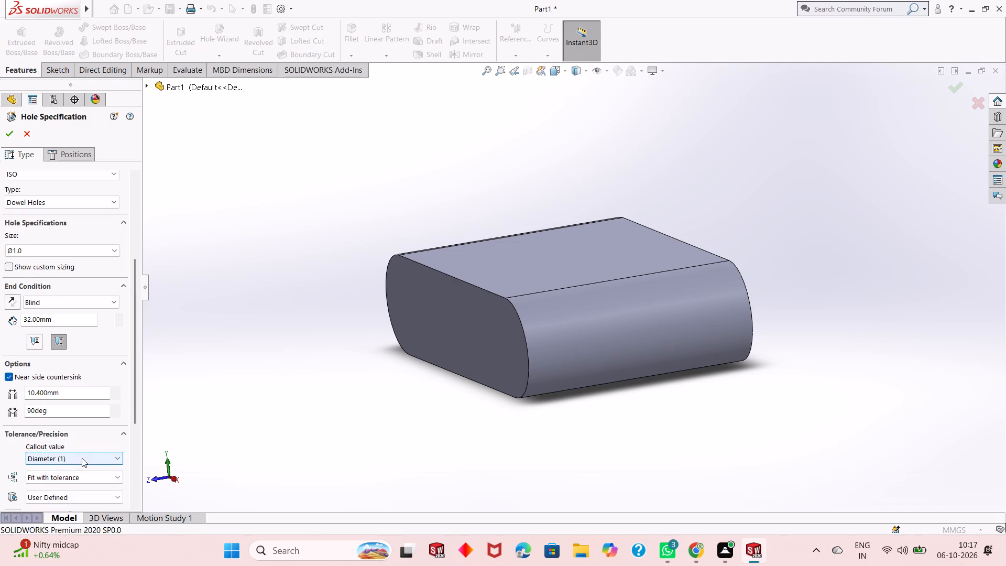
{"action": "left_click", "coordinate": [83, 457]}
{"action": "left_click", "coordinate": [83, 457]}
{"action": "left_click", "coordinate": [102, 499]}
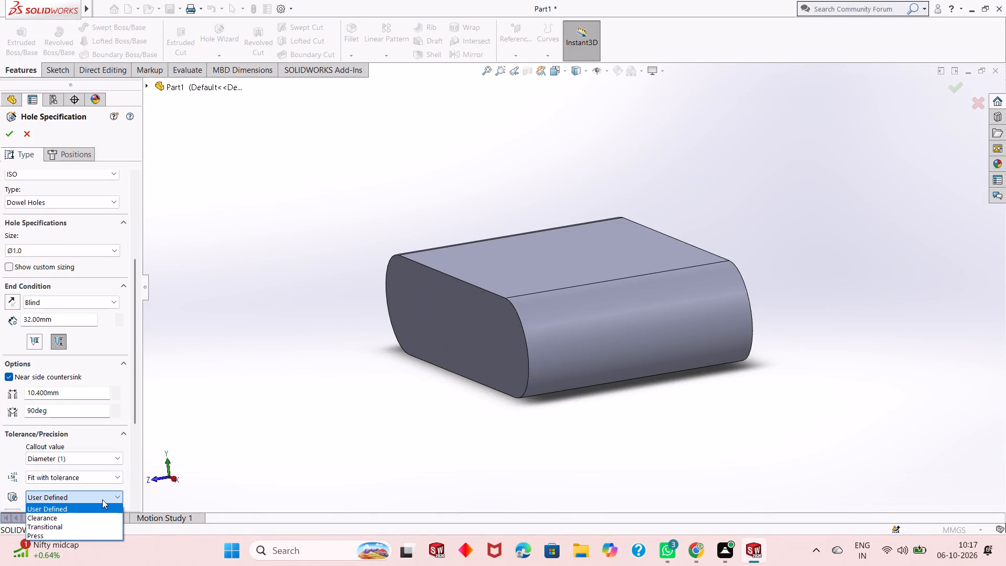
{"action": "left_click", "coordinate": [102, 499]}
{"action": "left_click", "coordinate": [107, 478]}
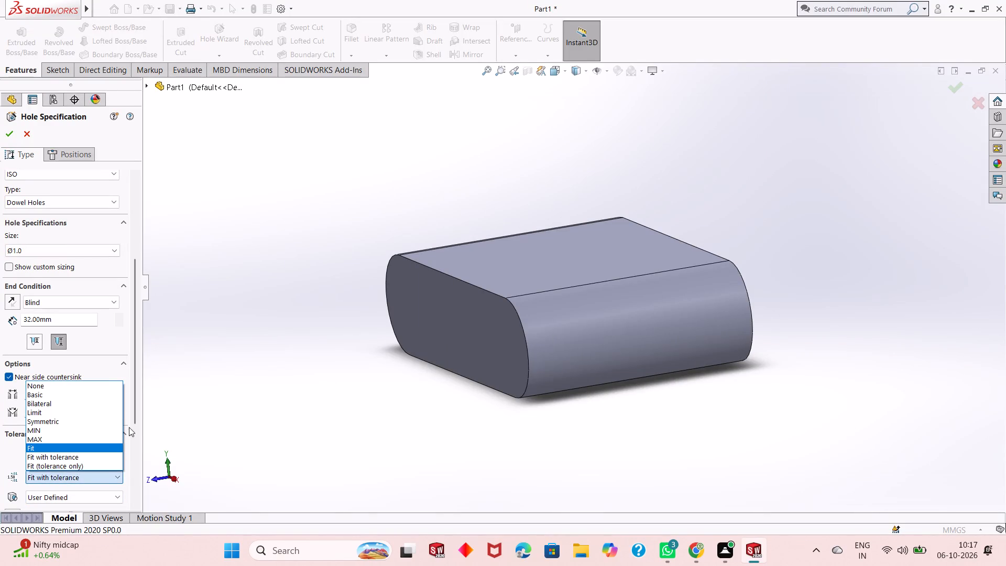
Review the options of the Straight Tap, Tapered Tap, Legacy Hole, Counterbore Slot and Countersink Slot hole types.
{"action": "scroll", "coordinate": [136, 400], "scroll_direction": "up", "scroll_amount": 5}
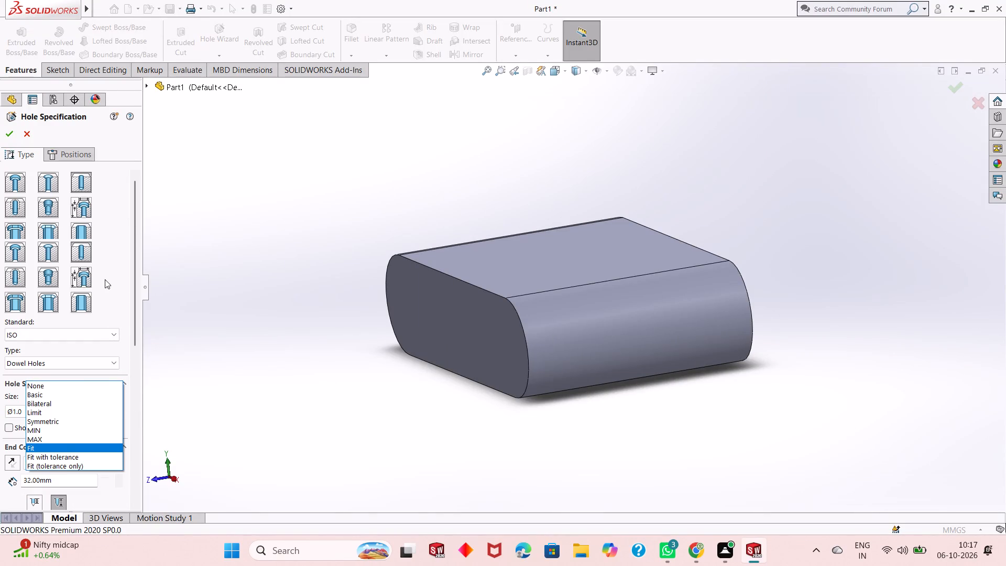
{"action": "left_click", "coordinate": [24, 274]}
{"action": "left_click", "coordinate": [15, 277]}
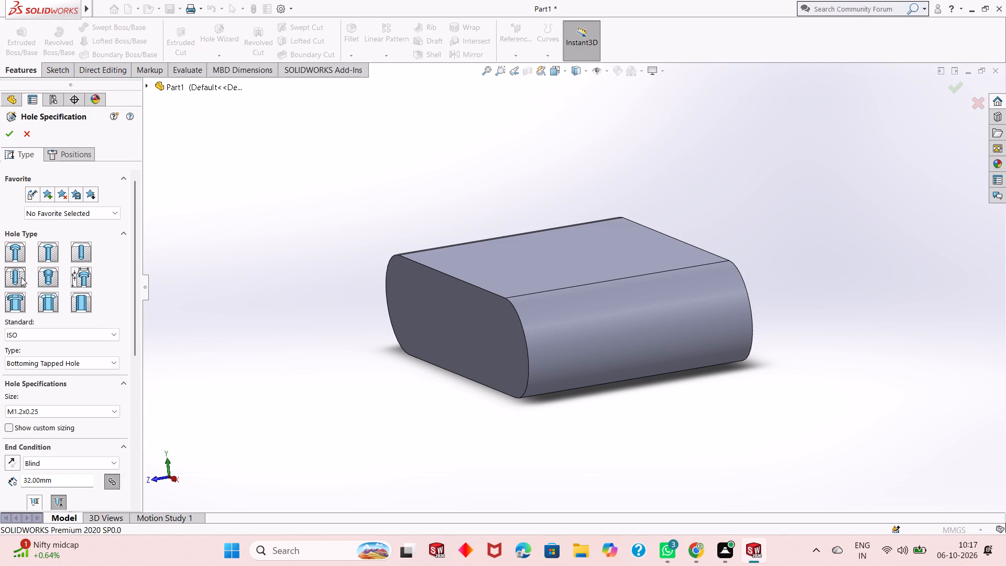
{"action": "left_click", "coordinate": [50, 274]}
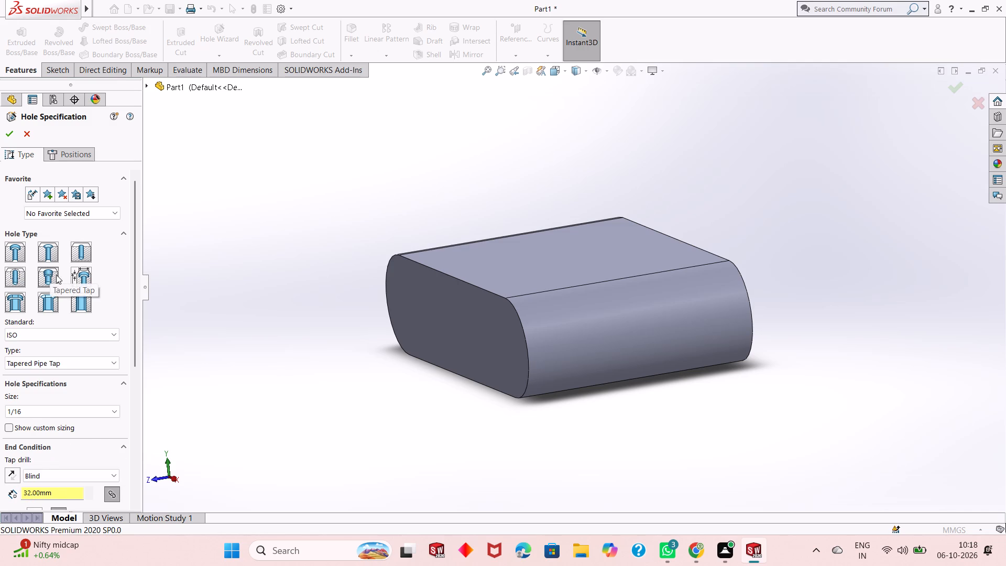
{"action": "left_click", "coordinate": [78, 275]}
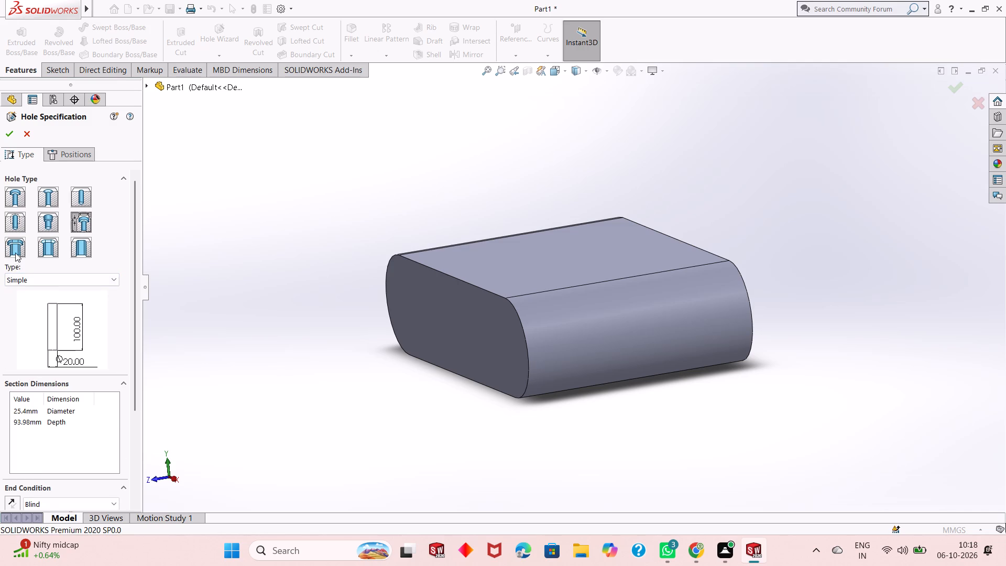
{"action": "left_click", "coordinate": [15, 253]}
{"action": "left_click", "coordinate": [33, 245]}
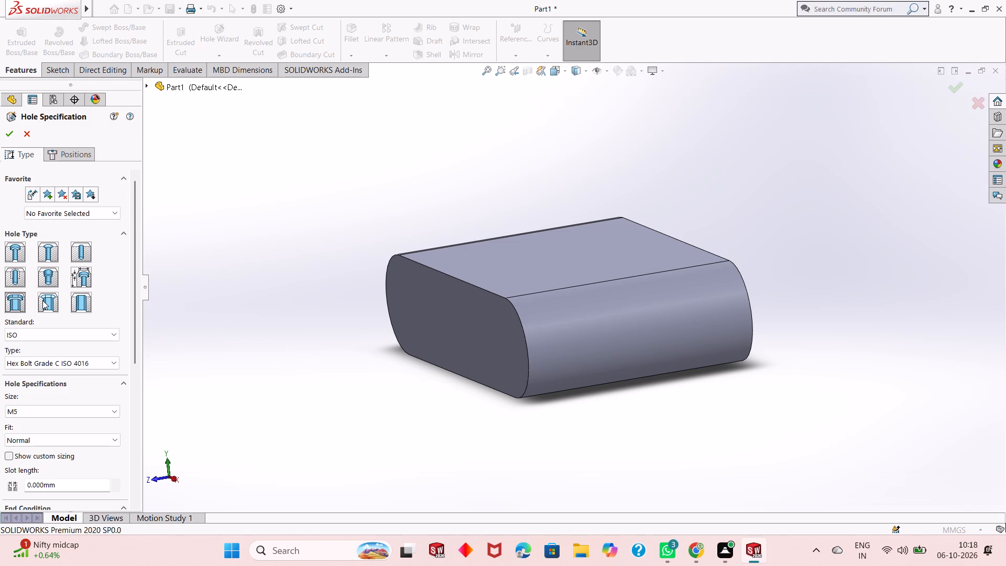
{"action": "left_click", "coordinate": [42, 300]}
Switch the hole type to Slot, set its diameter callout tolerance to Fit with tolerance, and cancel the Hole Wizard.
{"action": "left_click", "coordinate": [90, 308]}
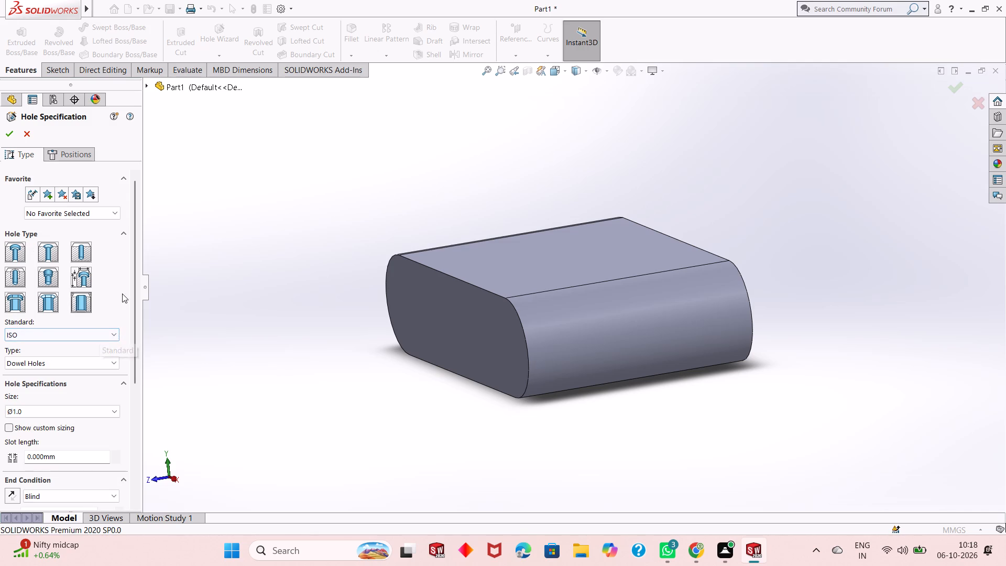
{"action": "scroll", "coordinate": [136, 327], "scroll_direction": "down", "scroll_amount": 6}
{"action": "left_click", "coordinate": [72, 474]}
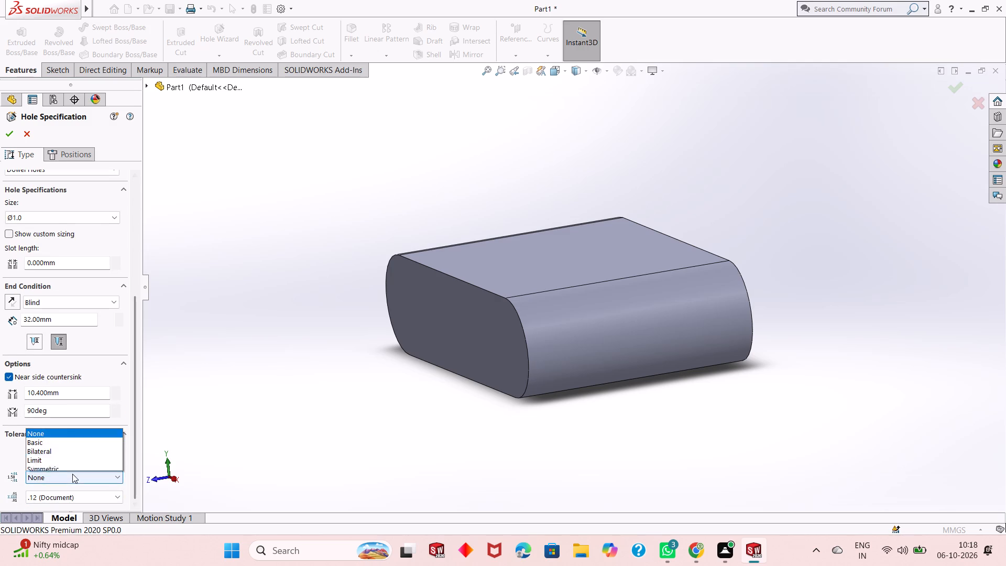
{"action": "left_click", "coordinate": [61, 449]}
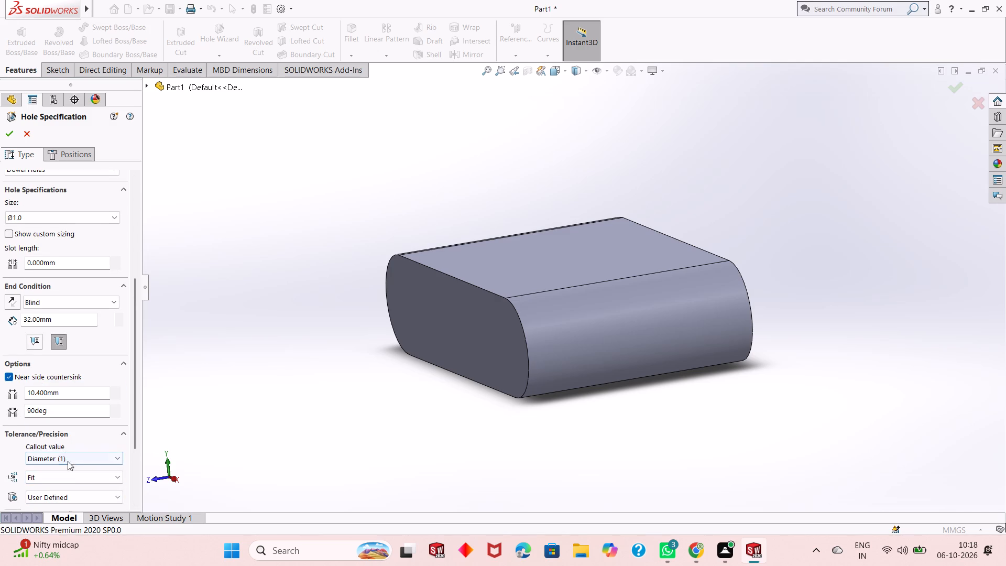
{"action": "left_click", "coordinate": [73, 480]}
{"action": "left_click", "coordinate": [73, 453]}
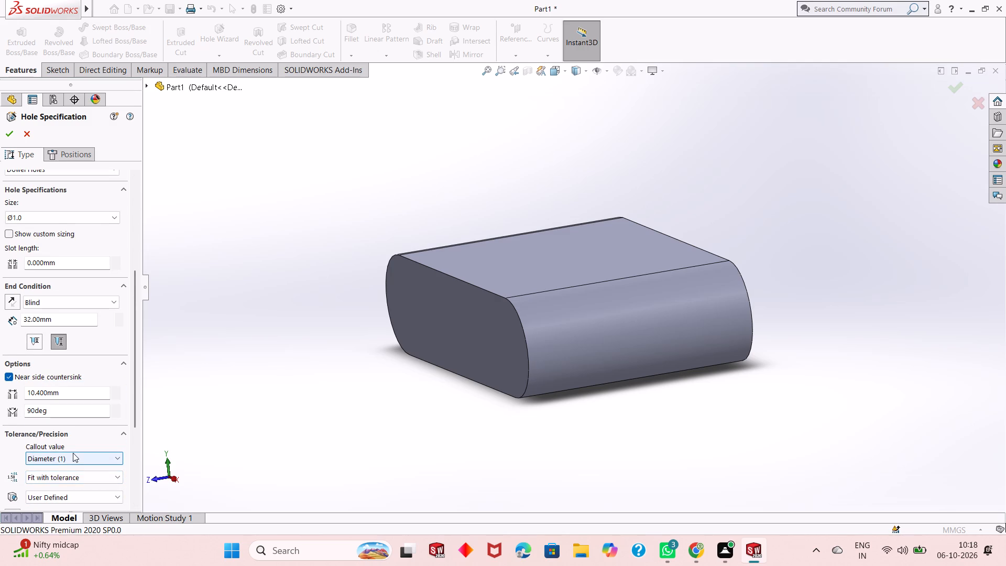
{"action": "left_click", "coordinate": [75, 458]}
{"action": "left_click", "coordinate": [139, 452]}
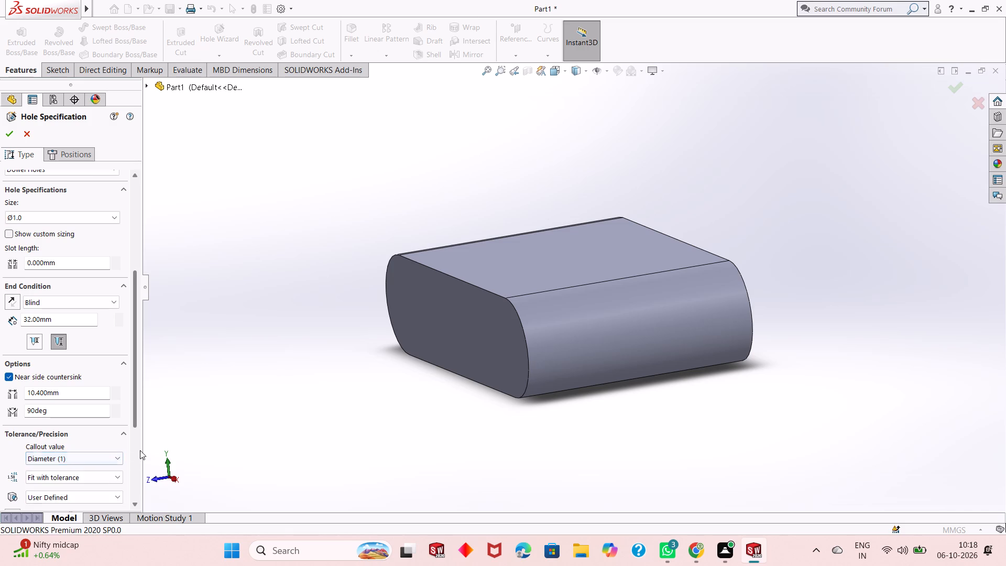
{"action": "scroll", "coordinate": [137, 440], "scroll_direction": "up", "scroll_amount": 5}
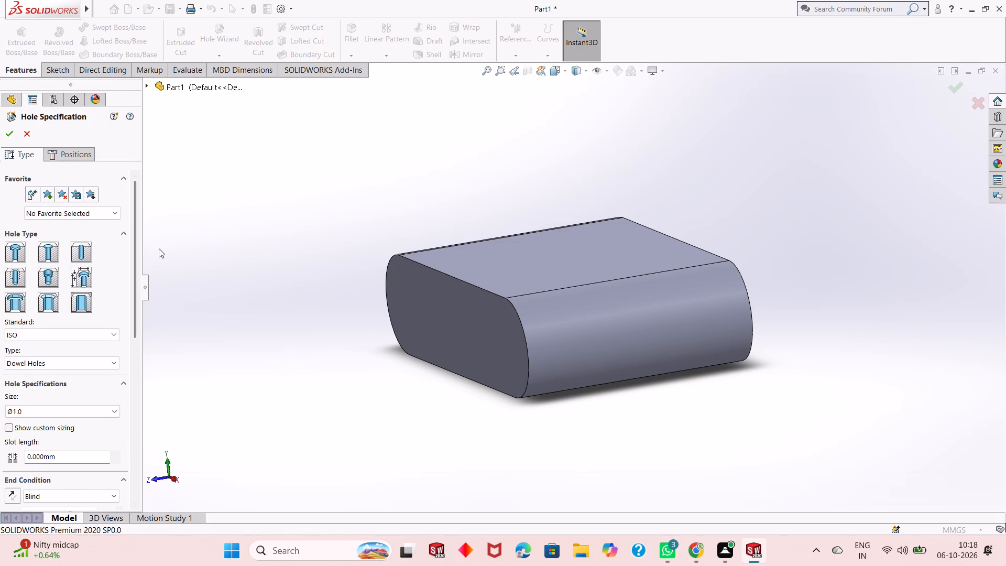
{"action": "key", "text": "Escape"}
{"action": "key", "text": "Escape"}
Start a sketch on the flat slot-shaped front face of the extruded body and view it face-on.
{"action": "scroll", "coordinate": [431, 330], "scroll_direction": "up", "scroll_amount": 1}
{"action": "middle_click_drag", "start_coordinate": [431, 330], "coordinate": [466, 304]}
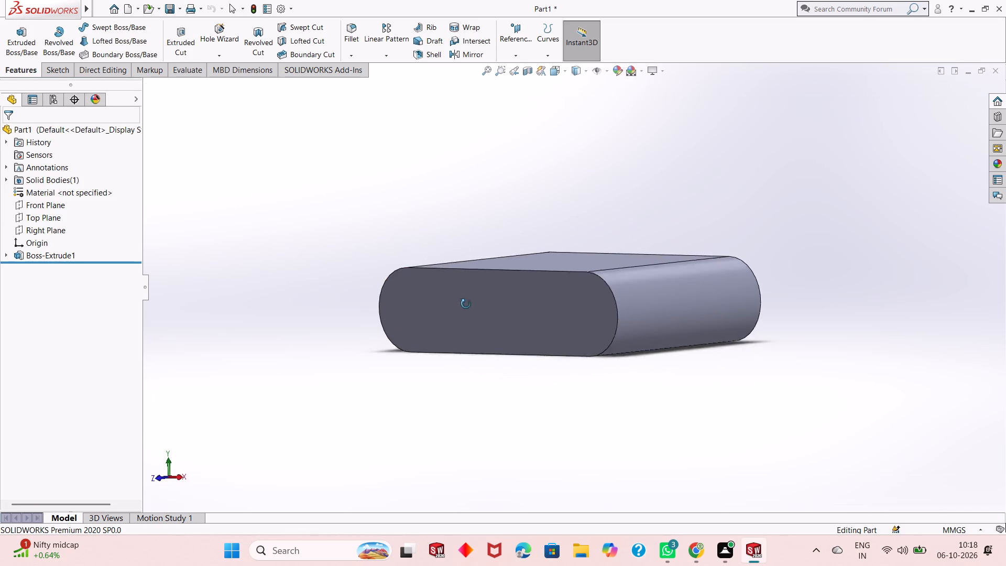
{"action": "middle_click_drag", "start_coordinate": [466, 304], "coordinate": [472, 301]}
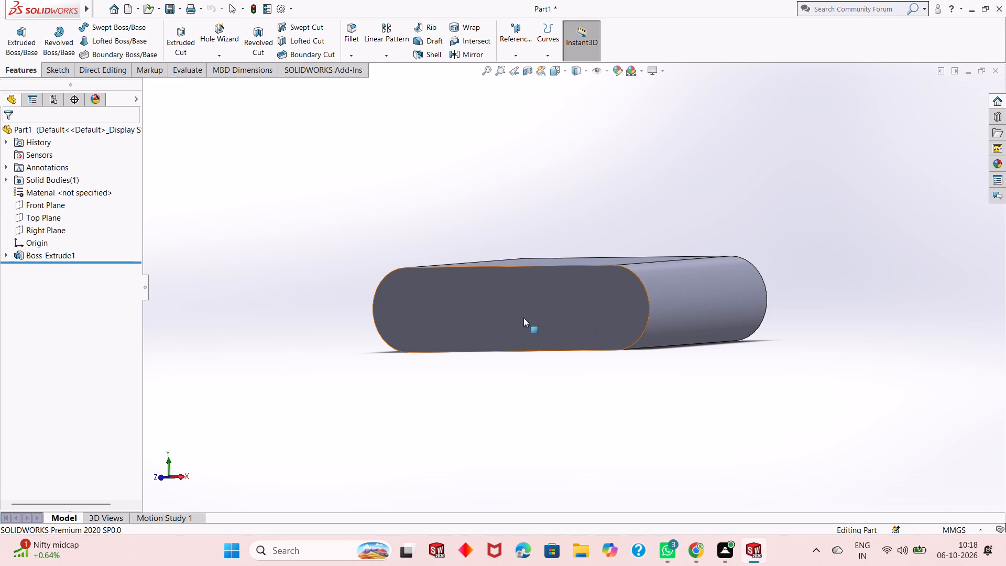
{"action": "left_click", "coordinate": [425, 312]}
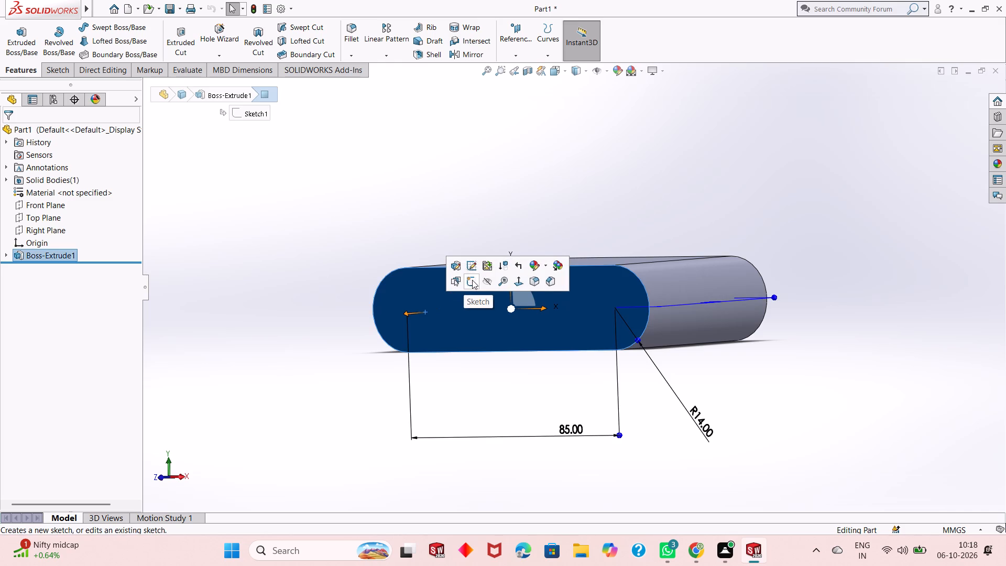
{"action": "left_click", "coordinate": [472, 280]}
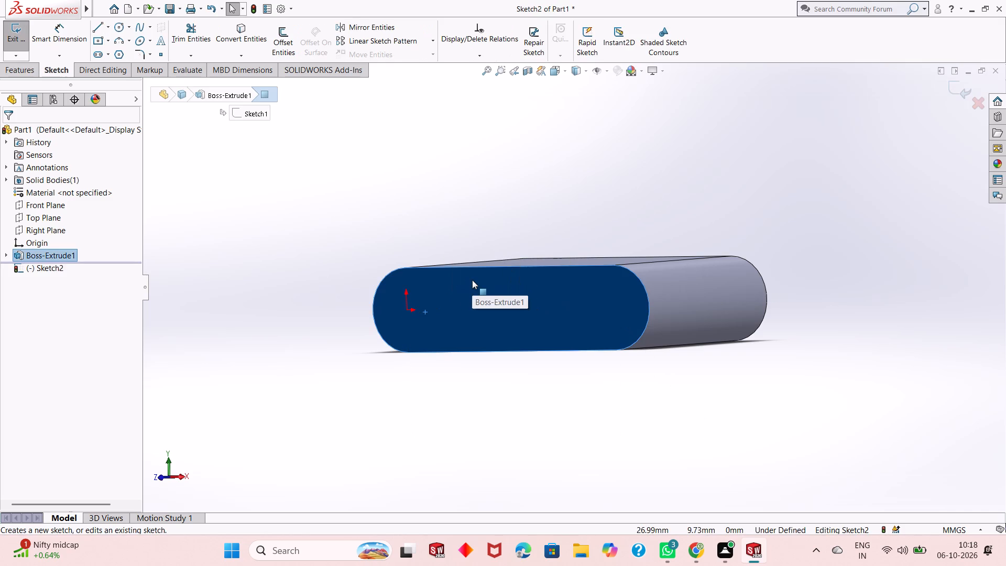
{"action": "key", "text": "ctrl+8"}
{"action": "key", "text": "Escape"}
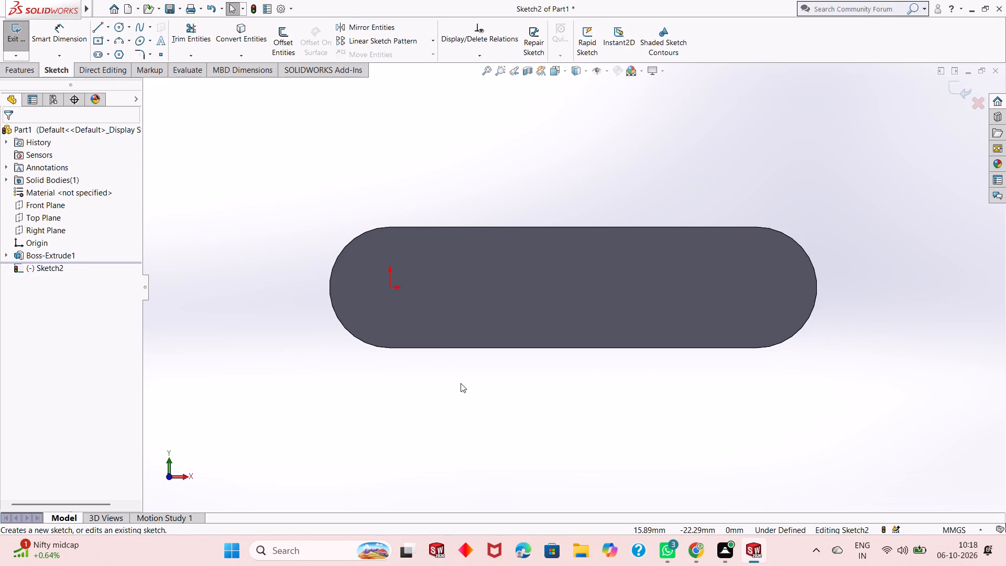
Sketch two circles centred on the end arcs, about 12.9 mm radius at the origin and about 12.7 mm at the opposite end.
{"action": "left_click", "coordinate": [123, 29]}
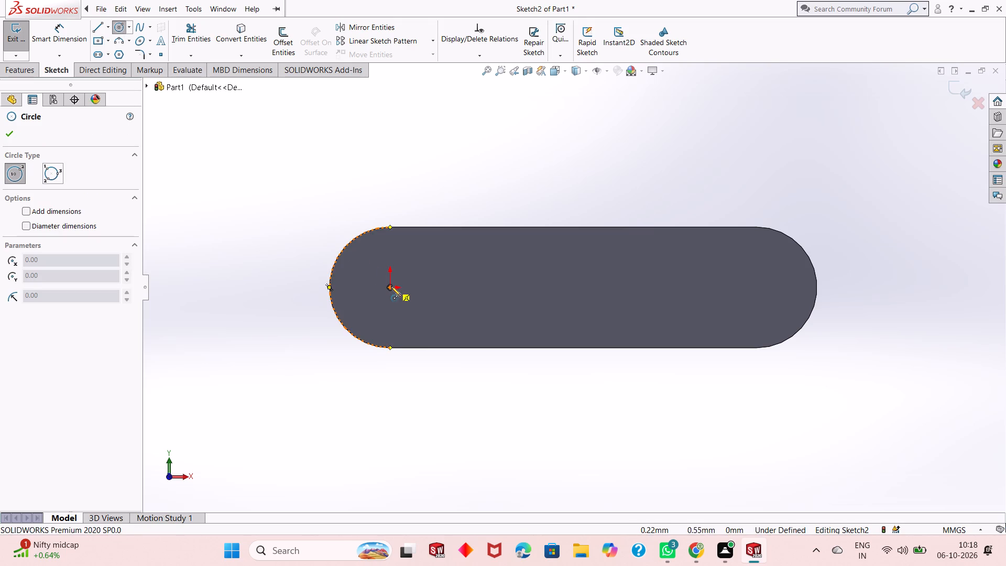
{"action": "left_click", "coordinate": [391, 287]}
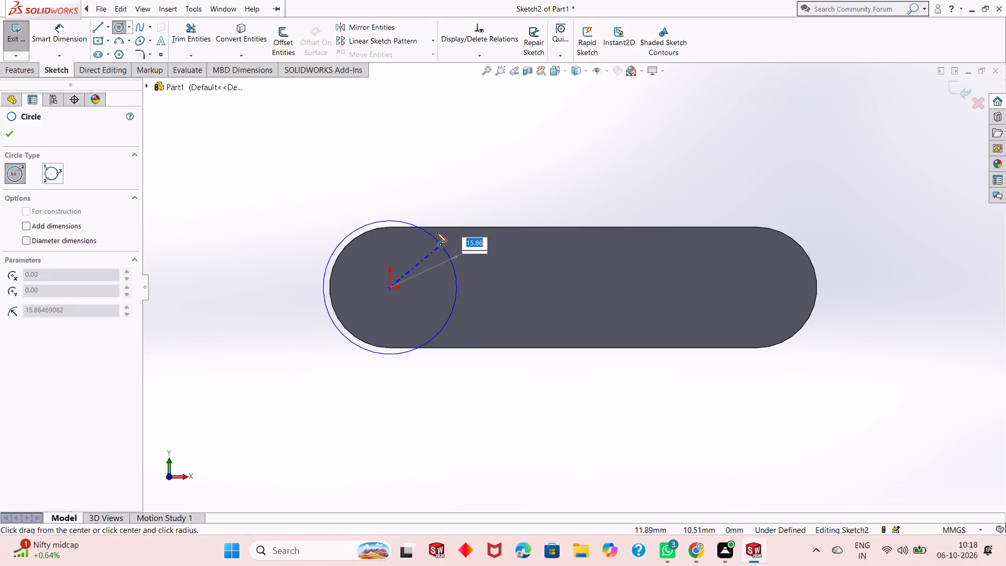
{"action": "left_click", "coordinate": [395, 232]}
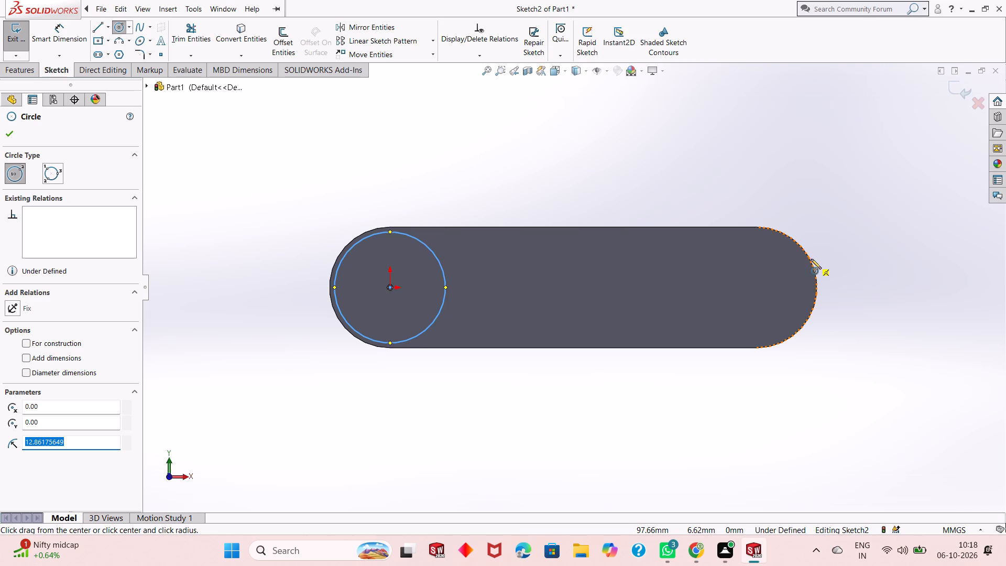
{"action": "left_click", "coordinate": [757, 289]}
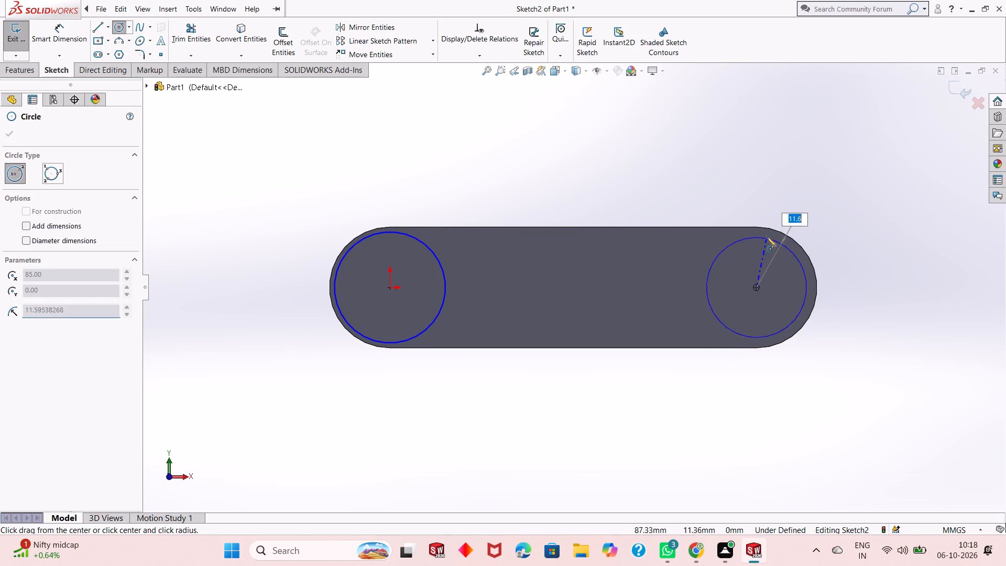
{"action": "left_click", "coordinate": [767, 234]}
{"action": "right_click", "coordinate": [728, 148]}
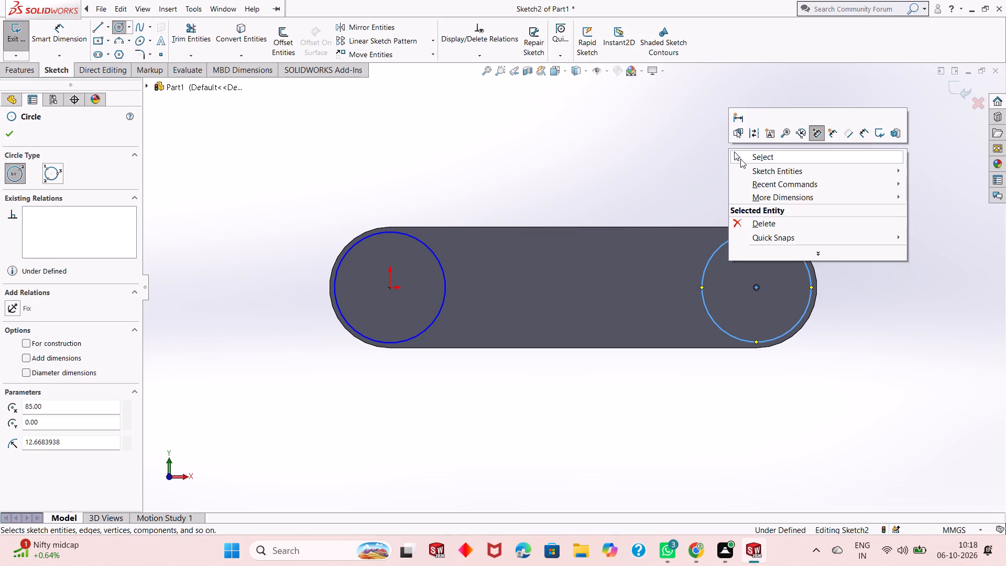
{"action": "left_click", "coordinate": [740, 159]}
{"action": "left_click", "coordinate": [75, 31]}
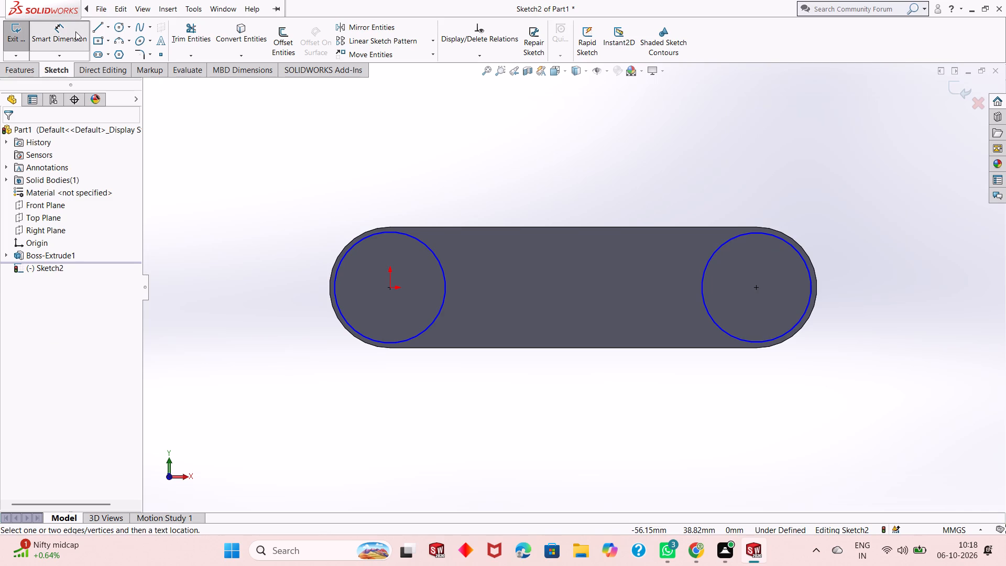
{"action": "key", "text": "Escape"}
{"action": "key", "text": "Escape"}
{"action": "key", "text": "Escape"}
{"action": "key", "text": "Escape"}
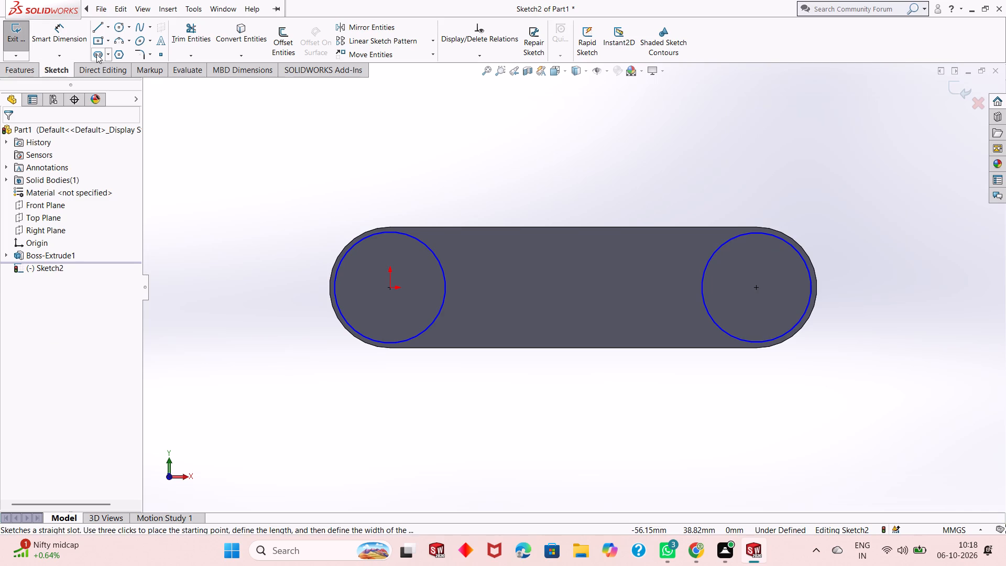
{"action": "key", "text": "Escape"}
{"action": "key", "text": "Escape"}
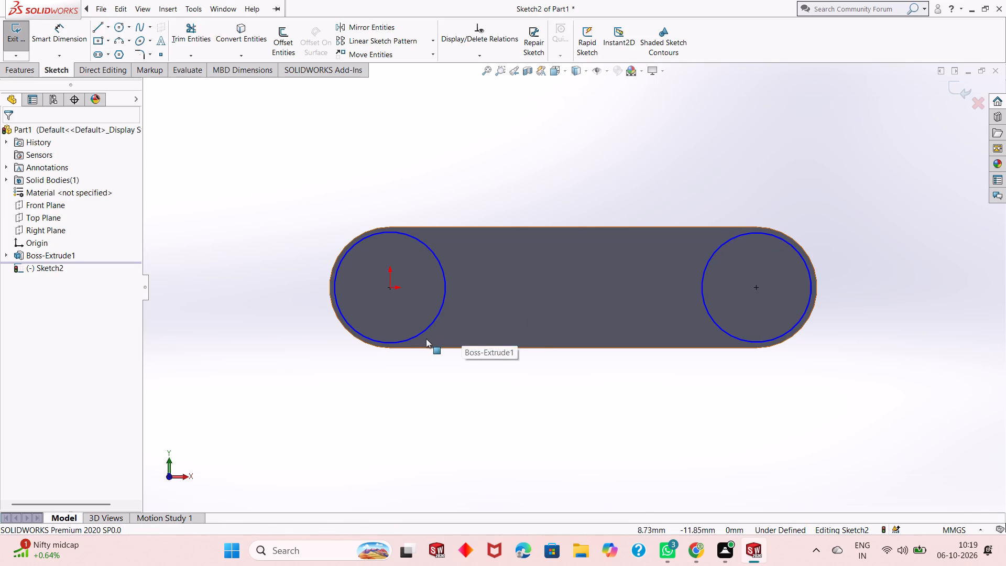
Add an Equal relation between the two sketched circles.
{"action": "left_click", "coordinate": [421, 334]}
{"action": "left_click", "coordinate": [708, 313], "text": "ctrl"}
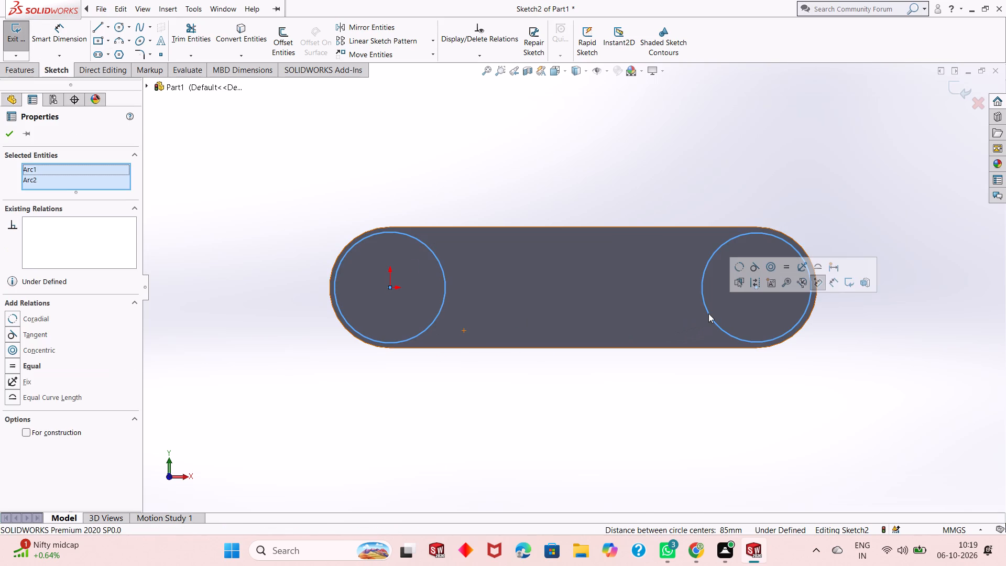
{"action": "left_click", "coordinate": [783, 271]}
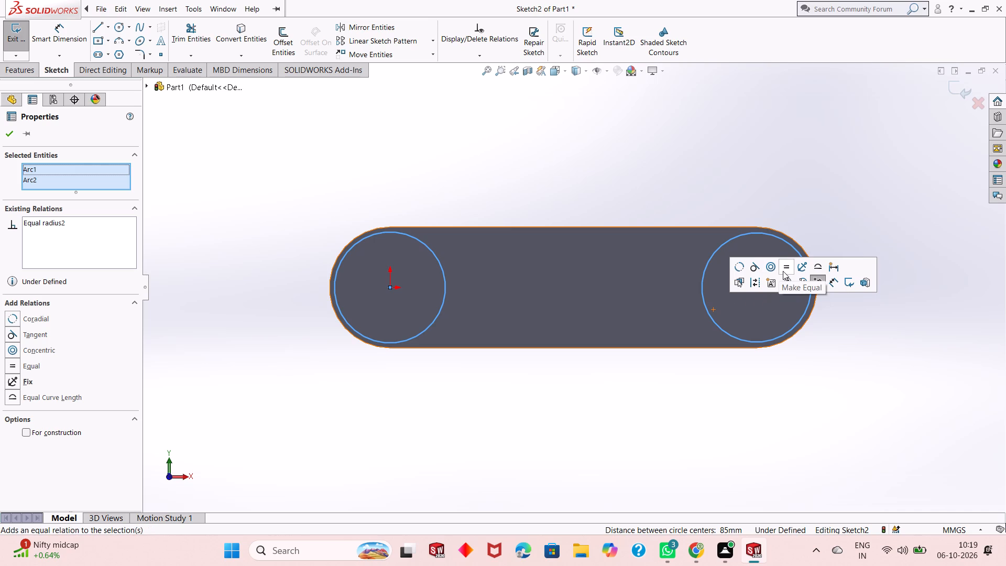
Dimension the diameter of the circle at the origin to 24 mm.
{"action": "left_click", "coordinate": [558, 180]}
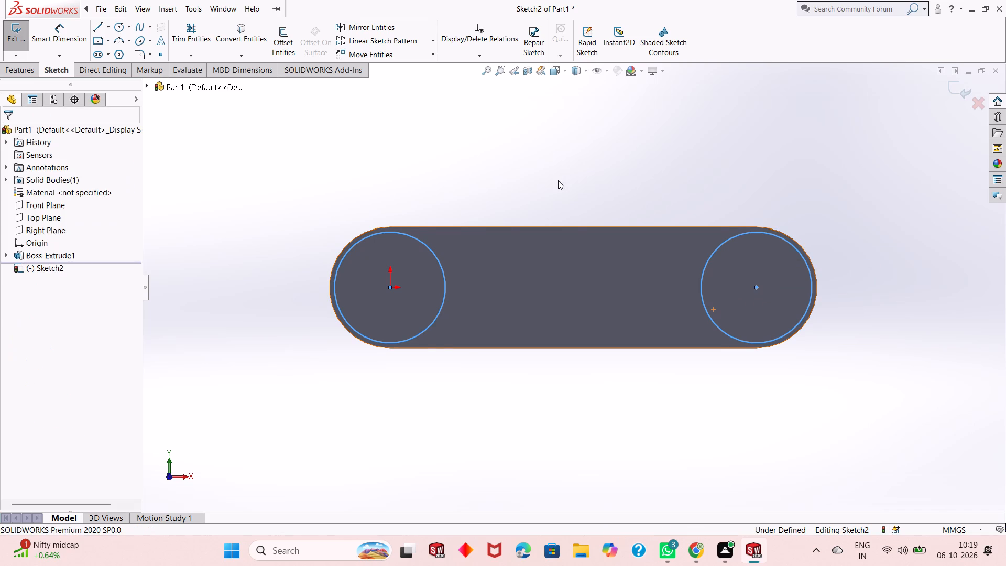
{"action": "left_click", "coordinate": [68, 38]}
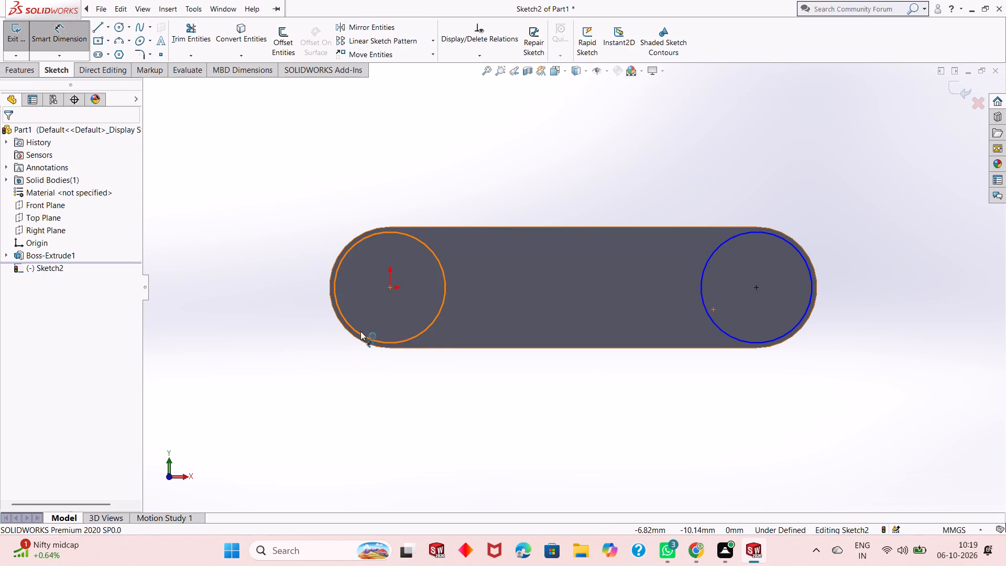
{"action": "left_click", "coordinate": [363, 331]}
{"action": "left_click", "coordinate": [365, 338]}
{"action": "left_click", "coordinate": [300, 389]}
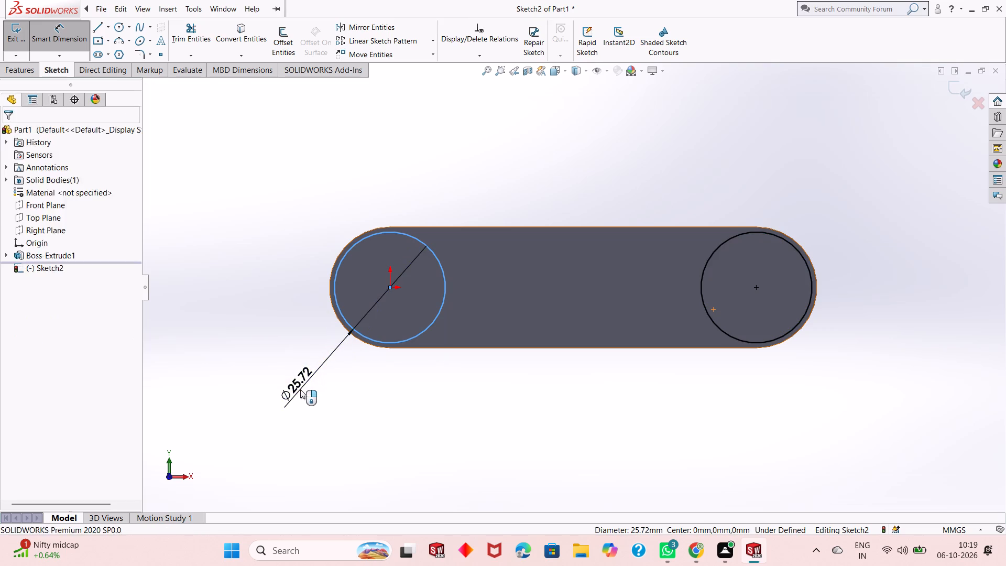
{"action": "type", "text": "24"}
{"action": "key", "text": "Return"}
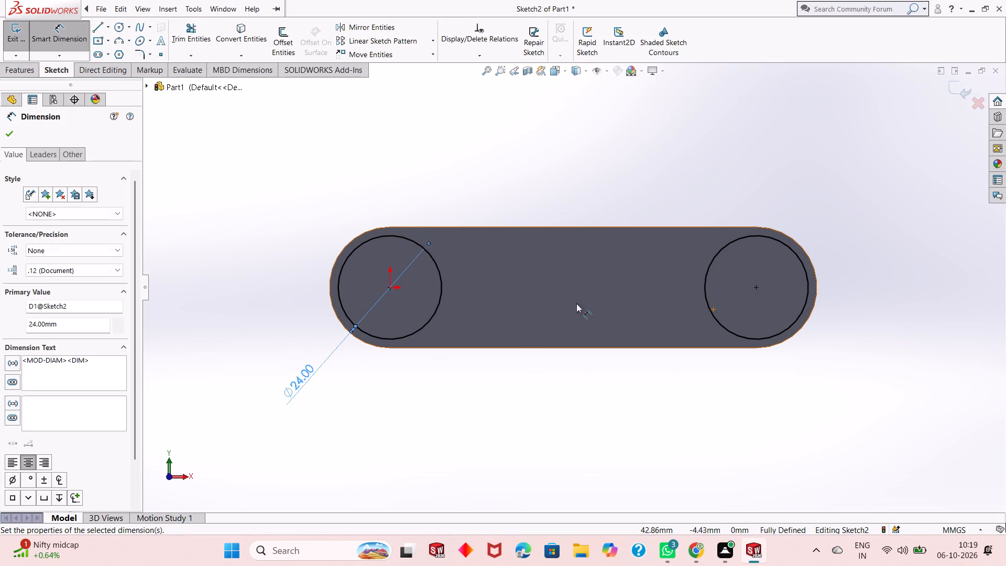
{"action": "right_click", "coordinate": [651, 151]}
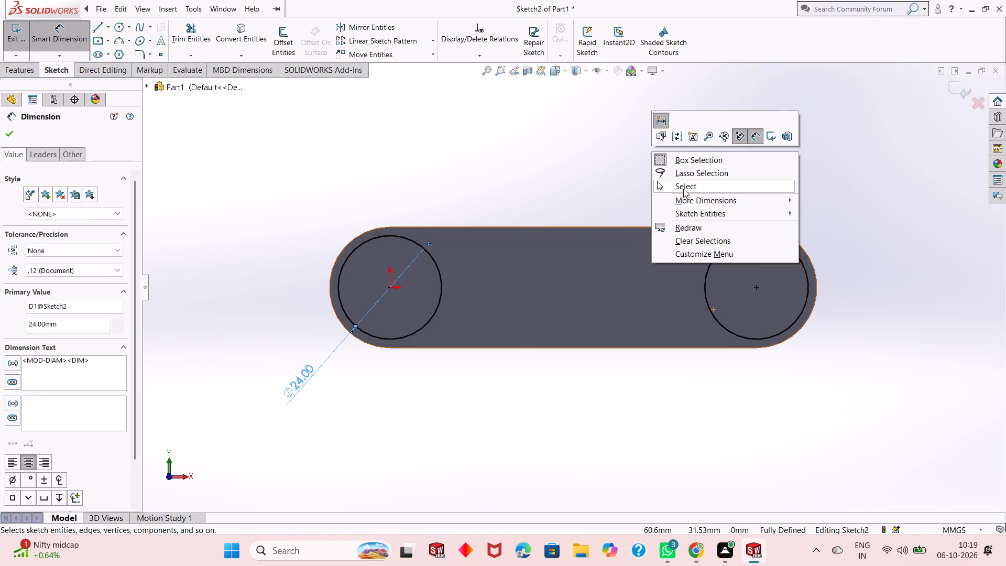
{"action": "left_click", "coordinate": [683, 189]}
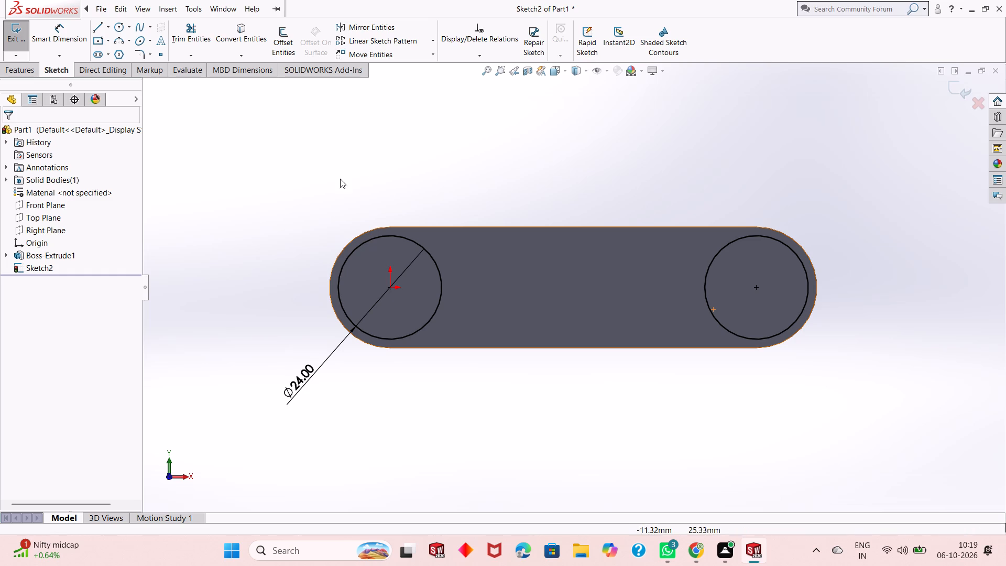
Cut-extrude both sketched circles through the body with a Blind depth of 66 mm.
{"action": "left_click", "coordinate": [25, 74]}
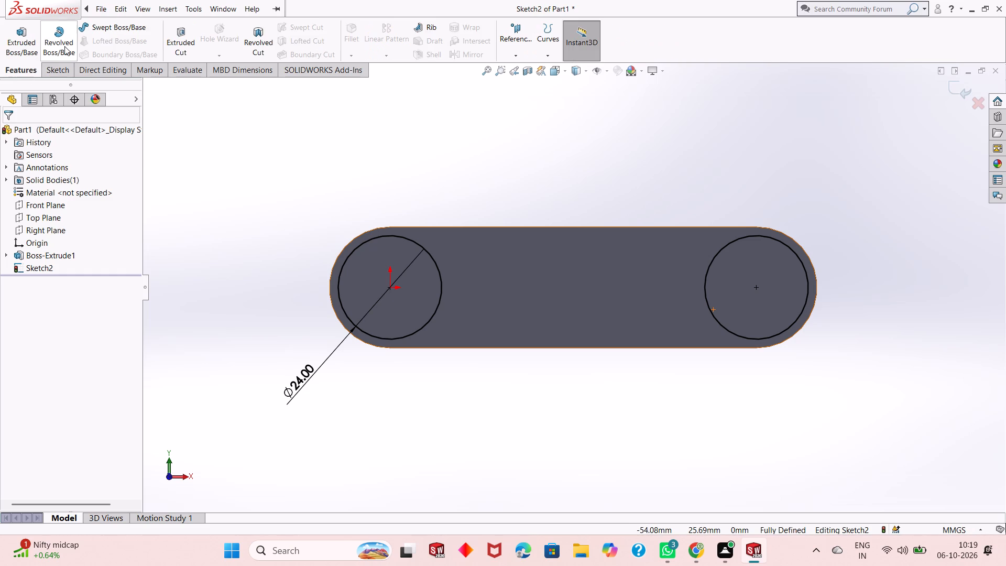
{"action": "left_click", "coordinate": [184, 43]}
{"action": "middle_click_drag", "start_coordinate": [553, 215], "coordinate": [438, 286]}
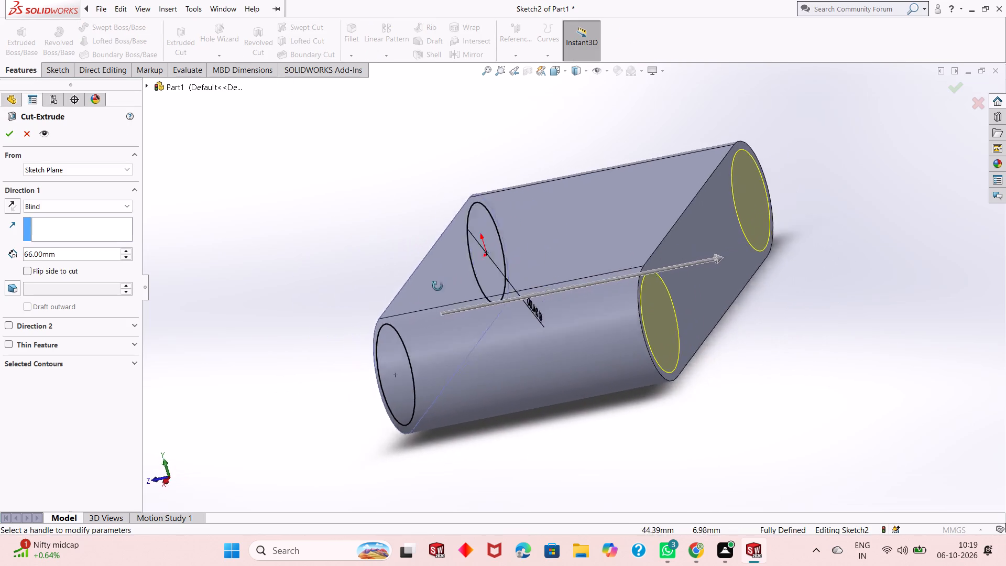
{"action": "middle_click_drag", "start_coordinate": [438, 286], "coordinate": [504, 262]}
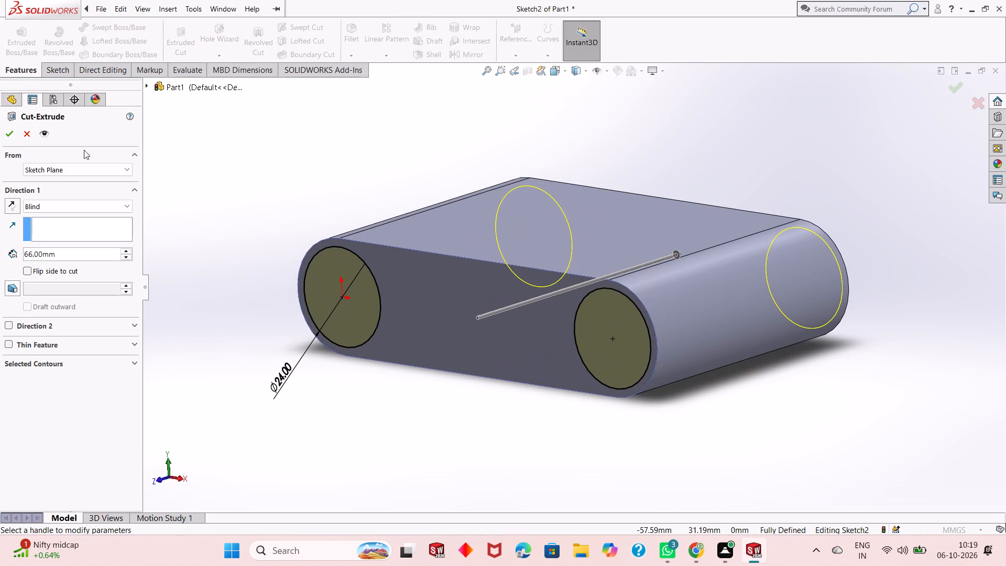
{"action": "left_click", "coordinate": [7, 135]}
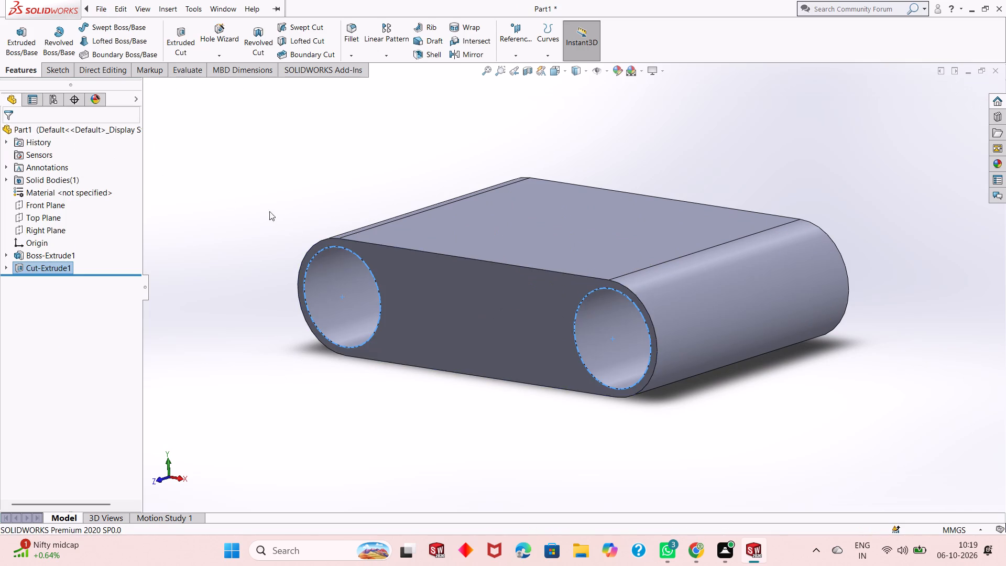
{"action": "left_click", "coordinate": [310, 369]}
Start a sketch on the flat front face between the two holes and view it face-on.
{"action": "middle_click_drag", "start_coordinate": [400, 336], "coordinate": [473, 290]}
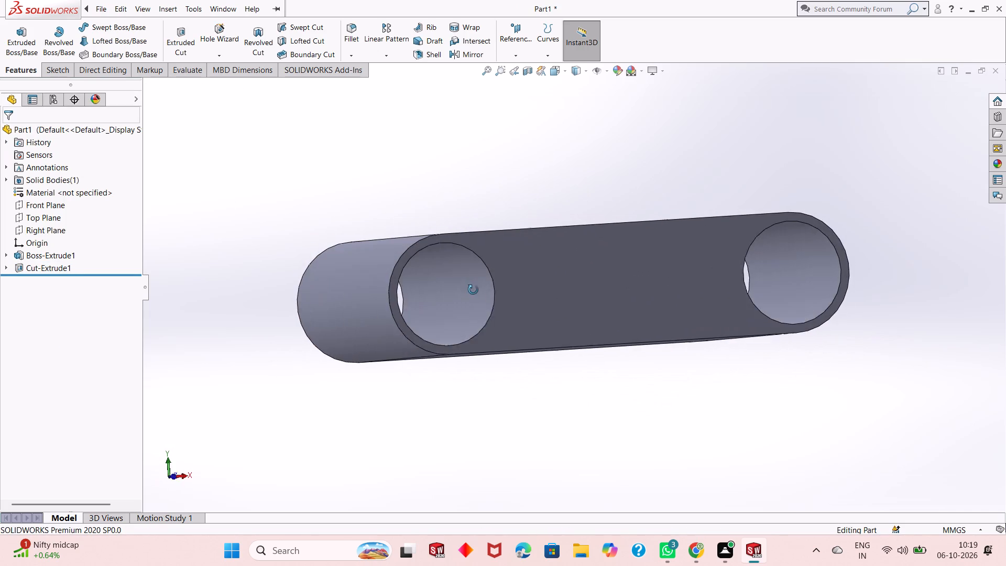
{"action": "middle_click_drag", "start_coordinate": [473, 290], "coordinate": [388, 328]}
{"action": "middle_click_drag", "start_coordinate": [416, 316], "coordinate": [436, 284]}
{"action": "middle_click_drag", "start_coordinate": [439, 276], "coordinate": [466, 271]}
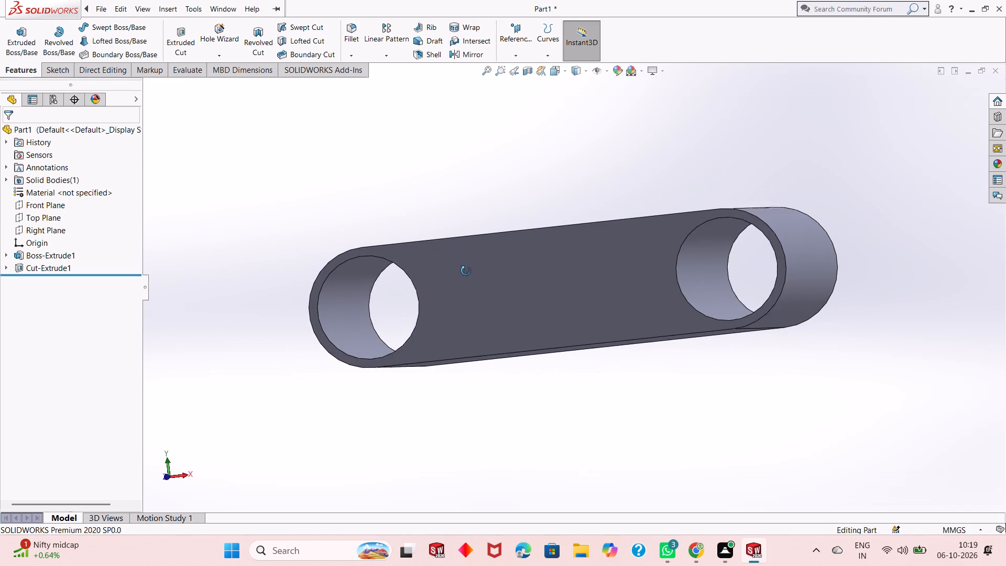
{"action": "middle_click_drag", "start_coordinate": [466, 271], "coordinate": [451, 315]}
{"action": "scroll", "coordinate": [542, 270], "scroll_direction": "down", "scroll_amount": 2}
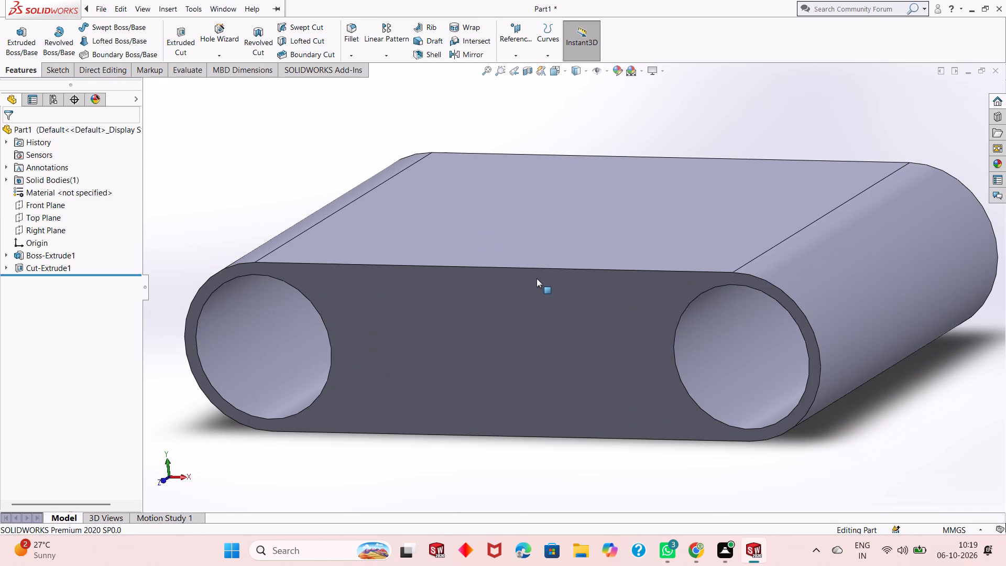
{"action": "left_click", "coordinate": [497, 336]}
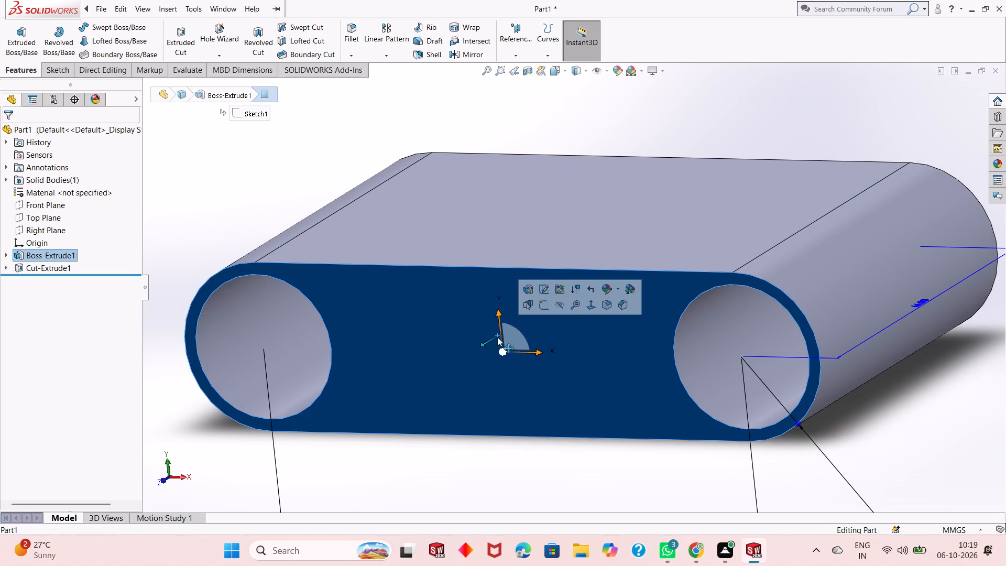
{"action": "left_click", "coordinate": [544, 306]}
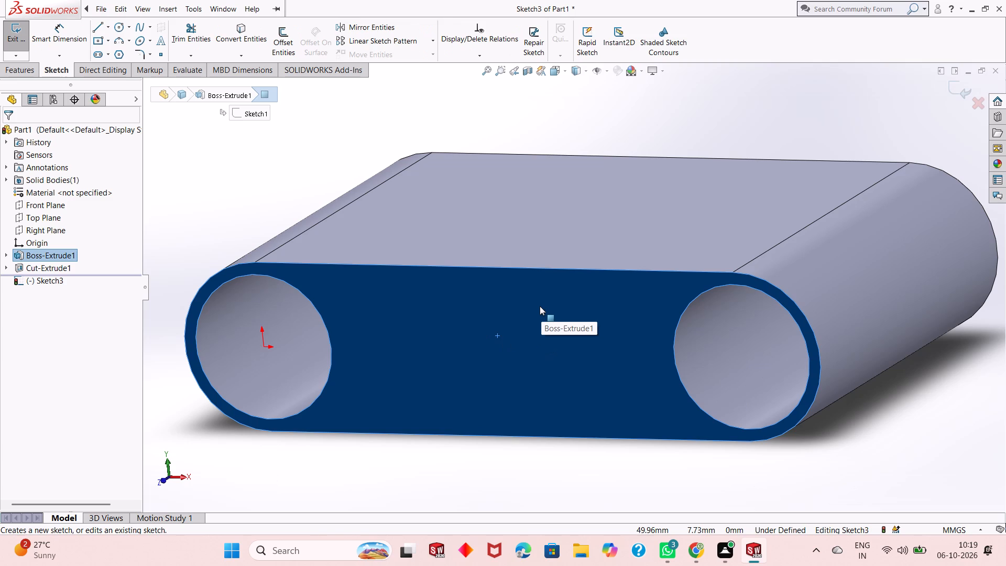
{"action": "key", "text": "ctrl+8"}
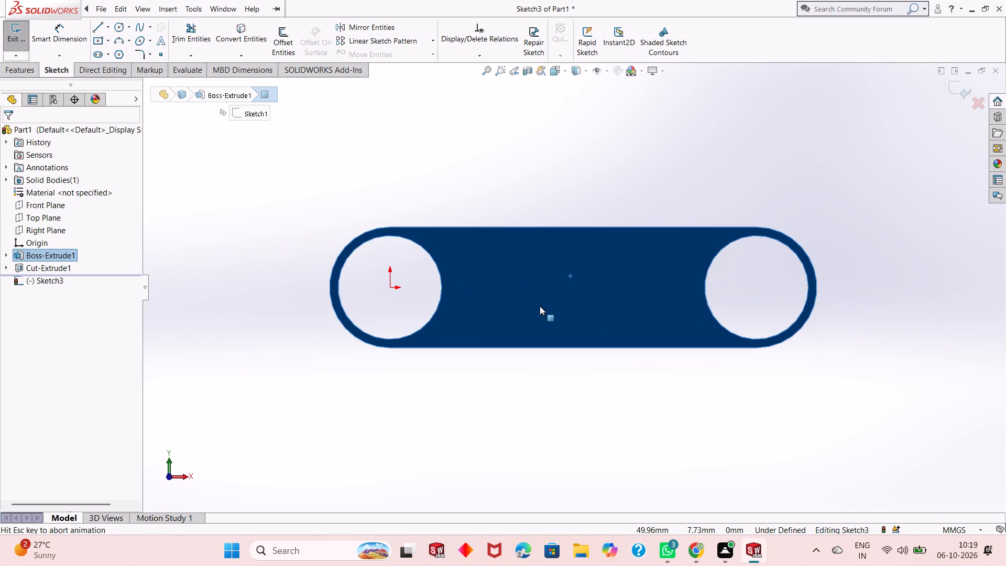
{"action": "key", "text": "Escape"}
Sketch a horizontal straight slot between the holes, level with the origin, about 35.5 mm between arc centres and 15.3 mm wide.
{"action": "scroll", "coordinate": [576, 293], "scroll_direction": "up", "scroll_amount": 1}
{"action": "scroll", "coordinate": [660, 262], "scroll_direction": "down", "scroll_amount": 1}
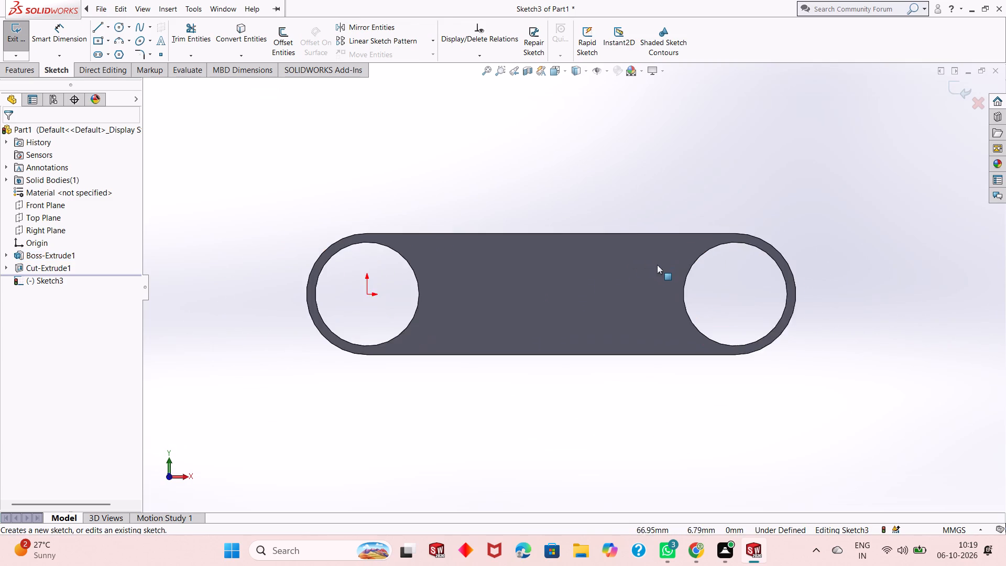
{"action": "scroll", "coordinate": [657, 265], "scroll_direction": "down", "scroll_amount": 1}
{"action": "scroll", "coordinate": [605, 301], "scroll_direction": "down", "scroll_amount": 1}
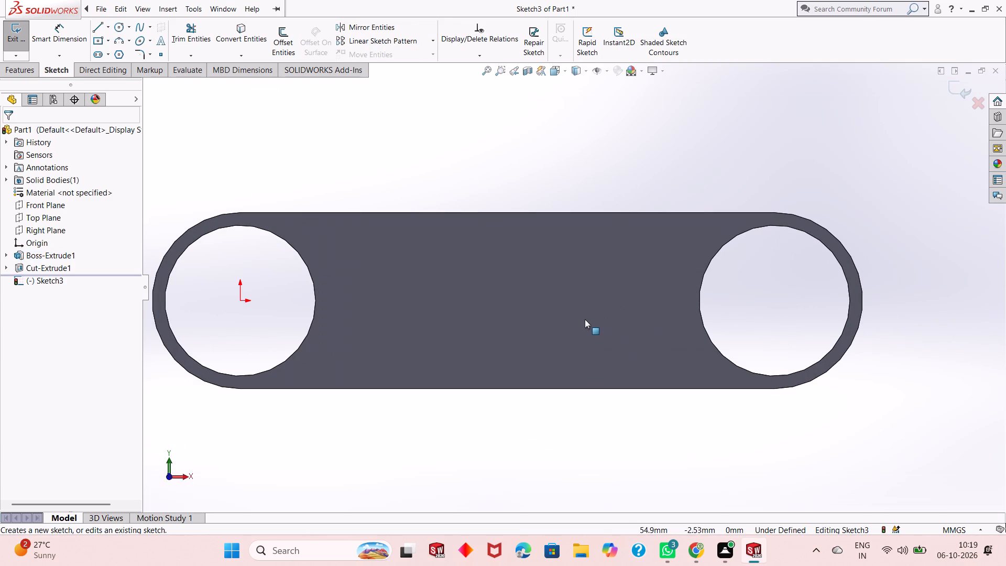
{"action": "scroll", "coordinate": [522, 280], "scroll_direction": "down", "scroll_amount": 1}
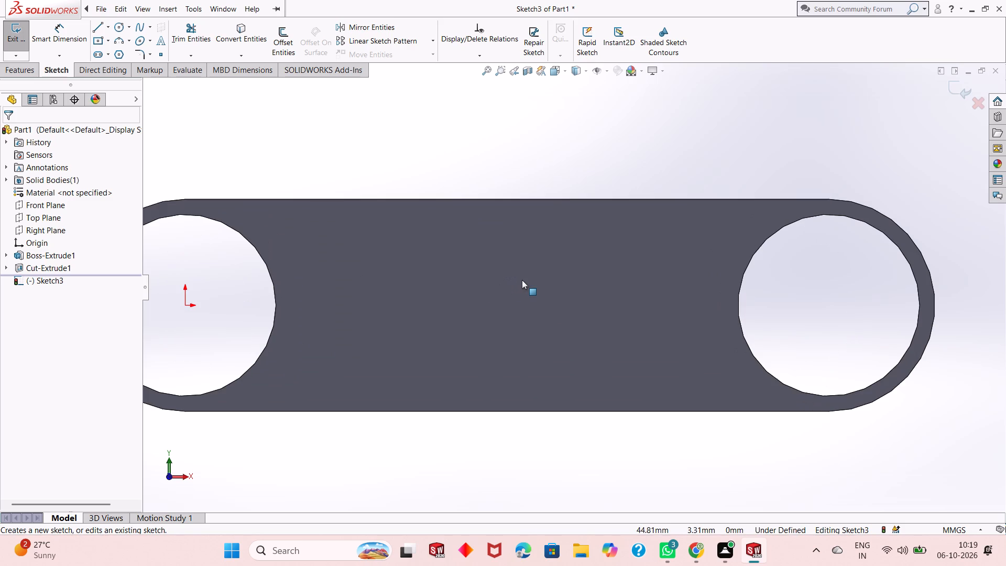
{"action": "scroll", "coordinate": [487, 309], "scroll_direction": "up", "scroll_amount": 1}
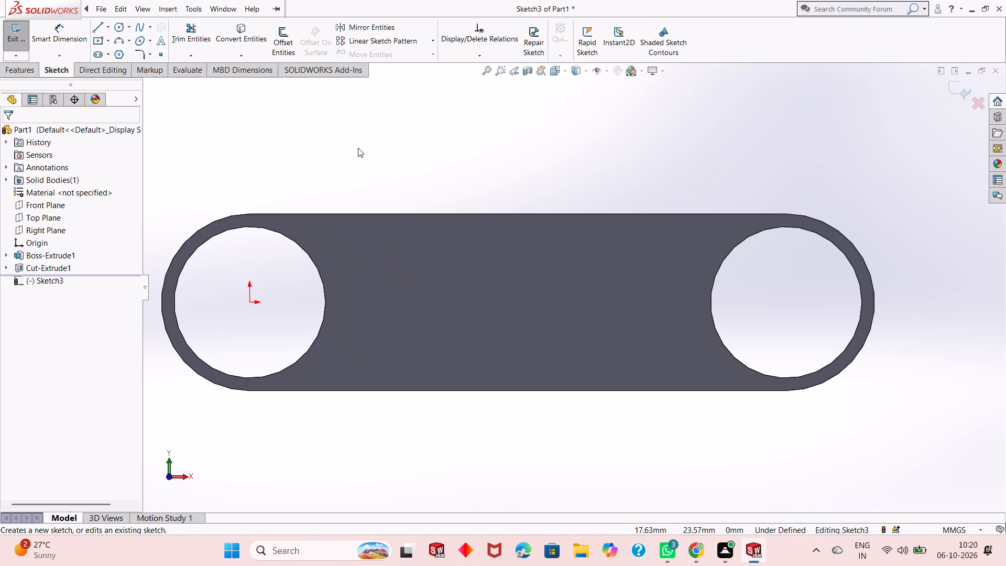
{"action": "left_click", "coordinate": [101, 55]}
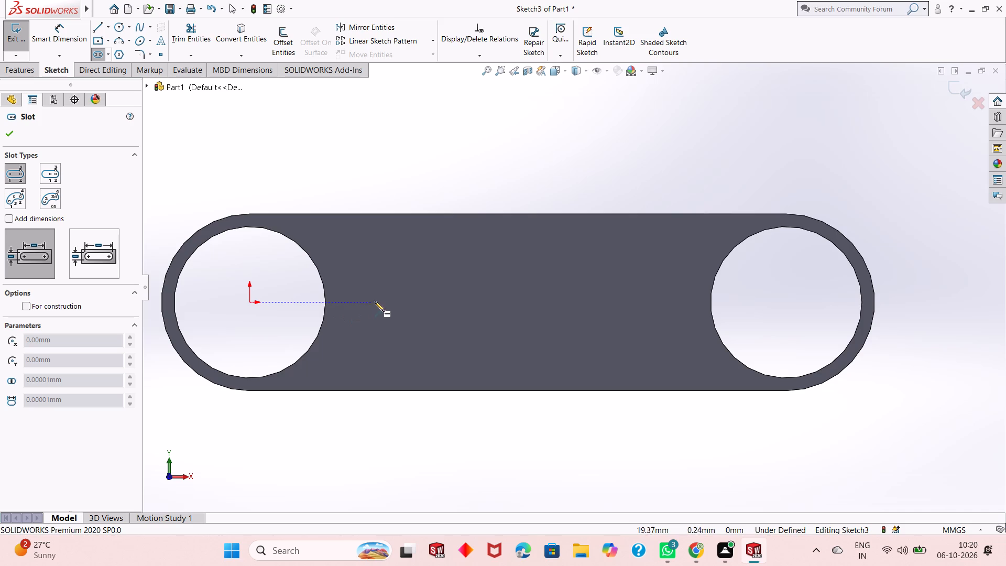
{"action": "left_click", "coordinate": [393, 301]}
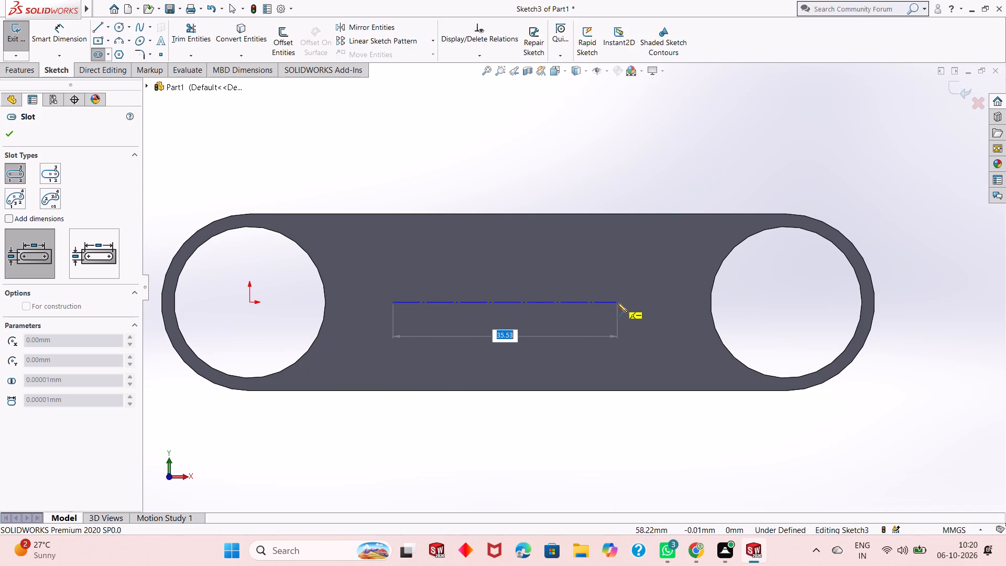
{"action": "left_click", "coordinate": [617, 302]}
{"action": "left_click", "coordinate": [676, 254]}
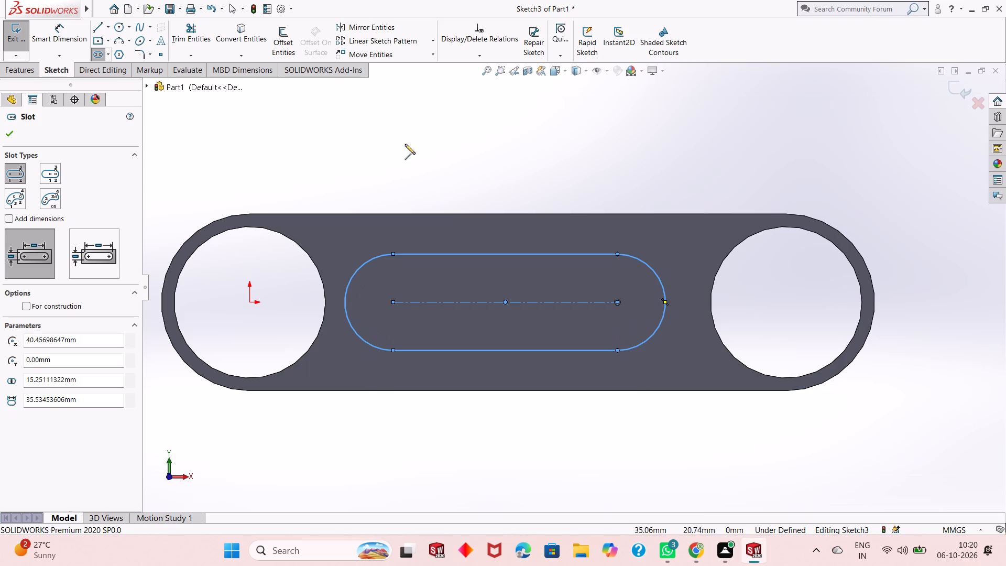
{"action": "right_click", "coordinate": [352, 128]}
{"action": "left_click", "coordinate": [370, 137]}
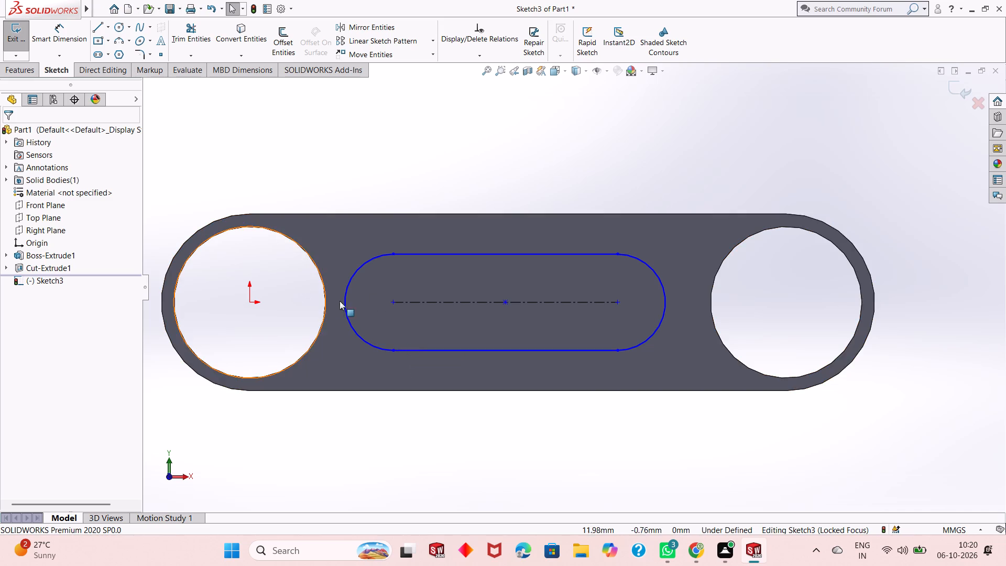
Dimension the slot's centre-to-centre length to 38 mm.
{"action": "left_click", "coordinate": [68, 42]}
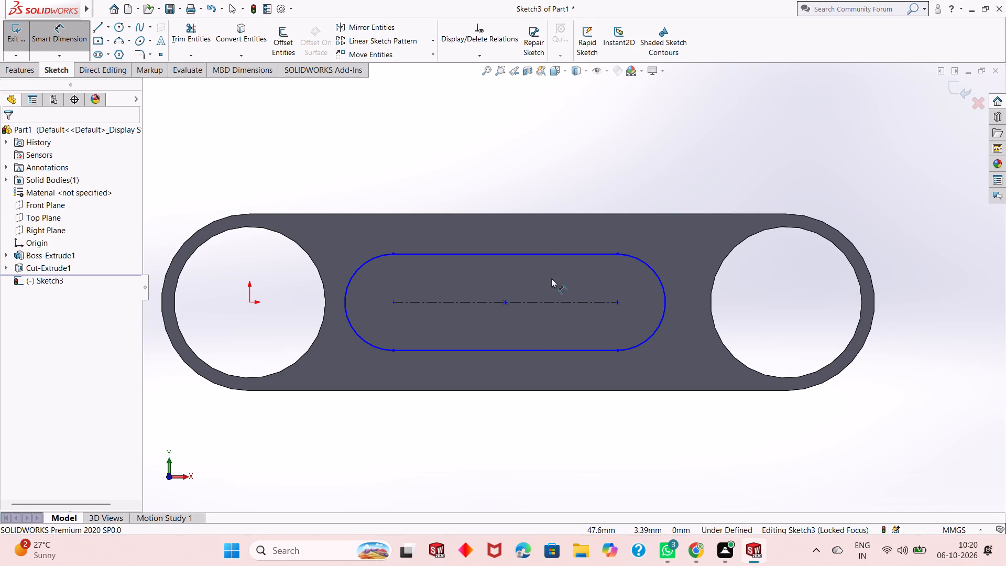
{"action": "left_click", "coordinate": [566, 301]}
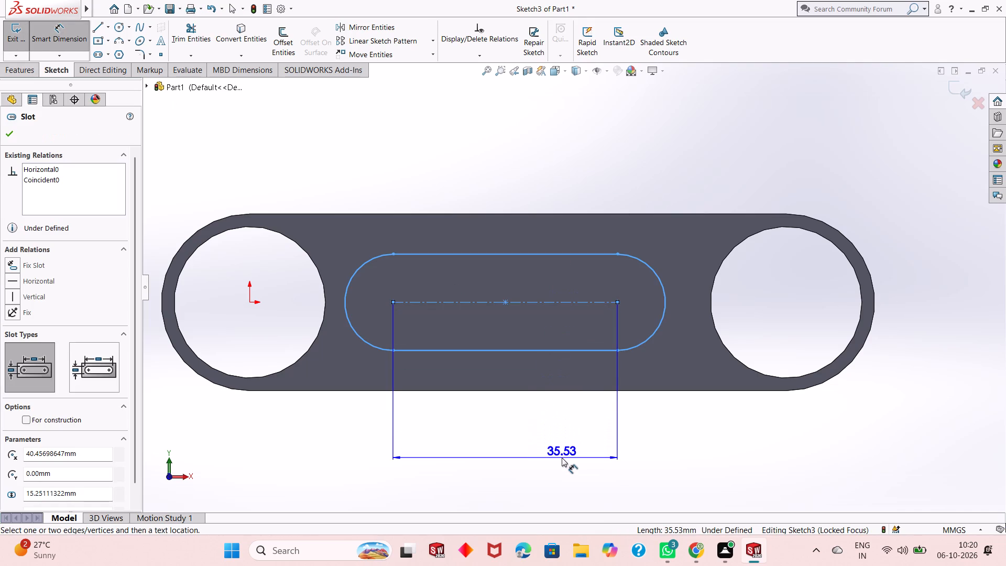
{"action": "left_click", "coordinate": [562, 458]}
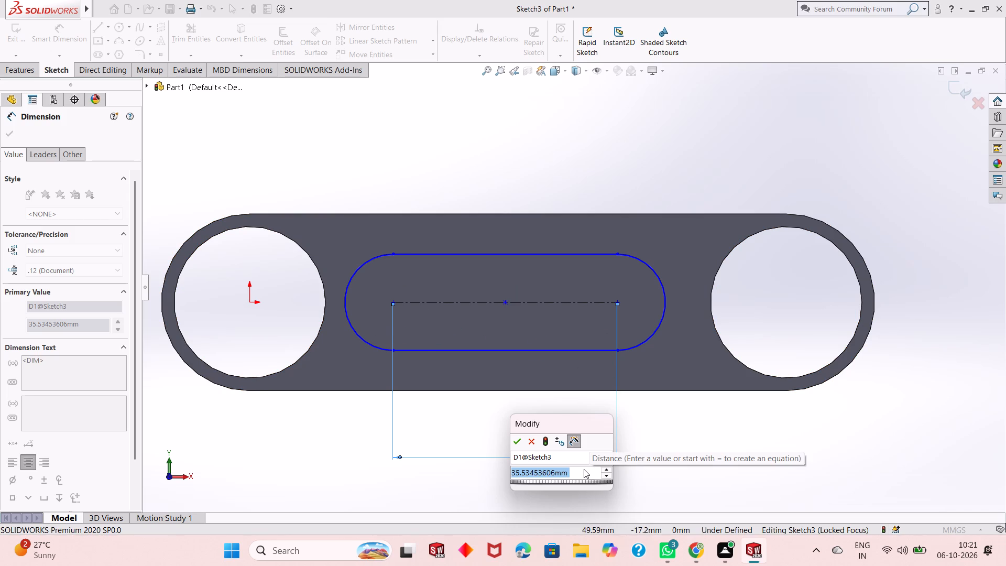
{"action": "type", "text": "38"}
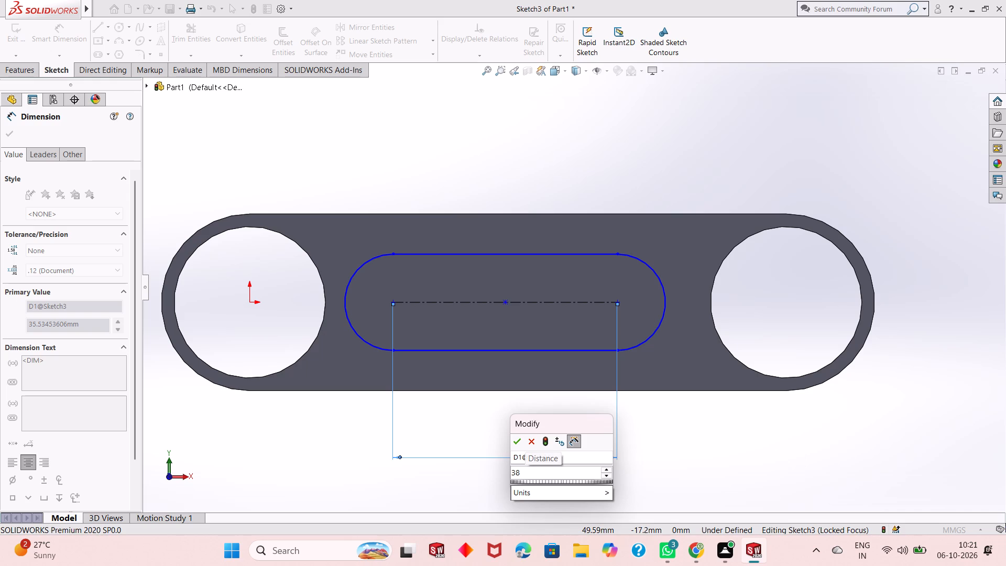
{"action": "key", "text": "Return"}
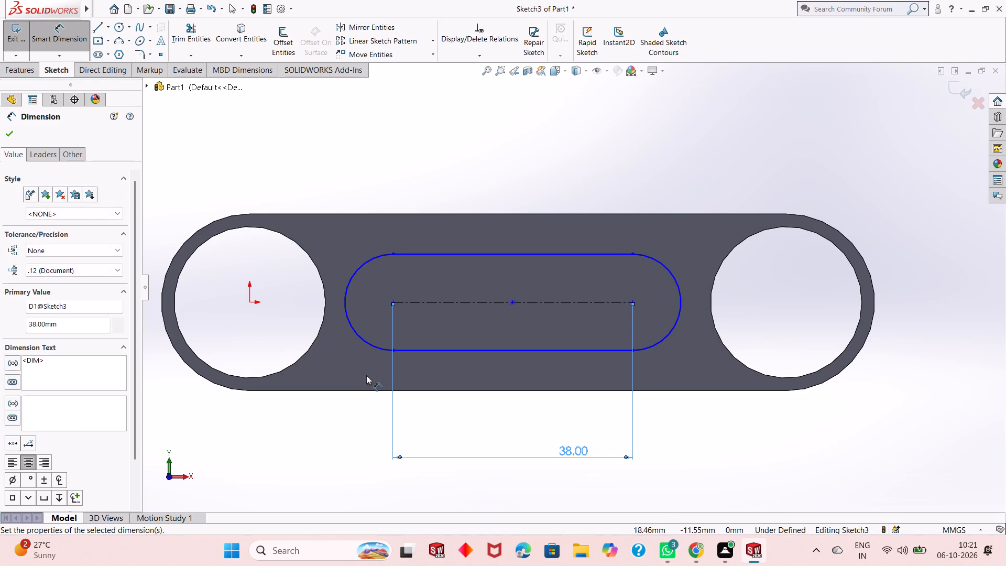
{"action": "key", "text": "Escape"}
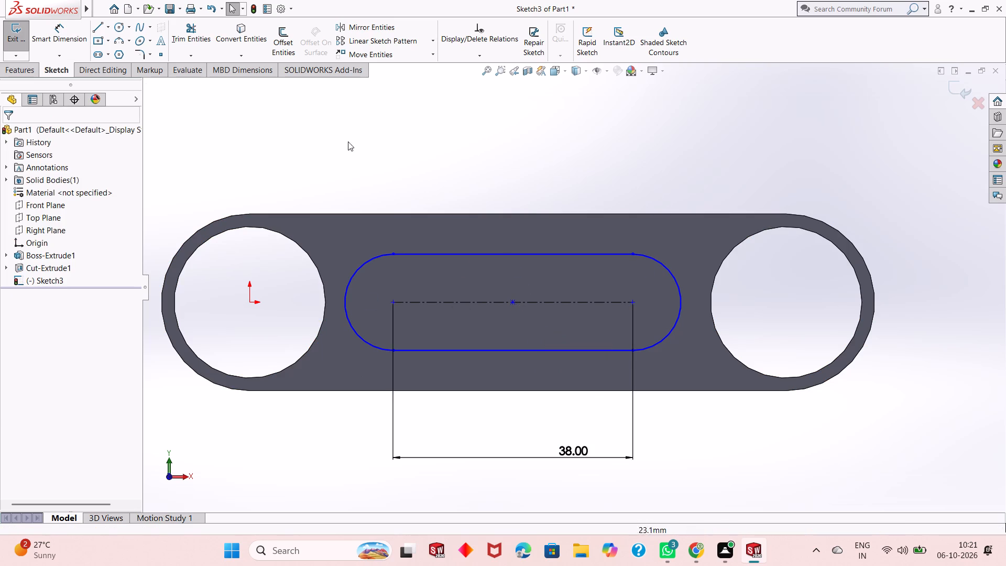
{"action": "key", "text": "Escape"}
Dimension the horizontal distance from the origin to the slot's midpoint to 42 mm.
{"action": "left_click", "coordinate": [61, 35]}
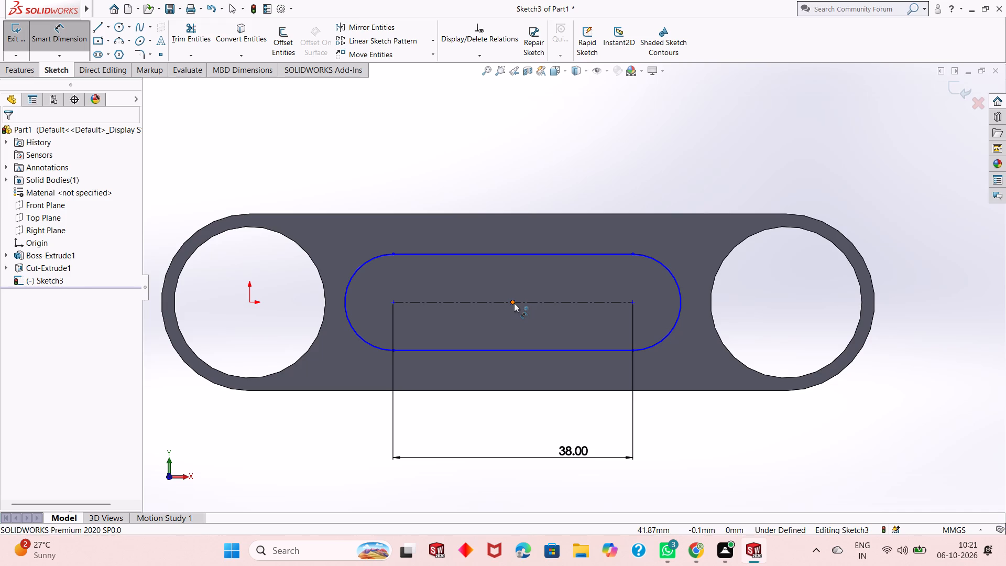
{"action": "left_click", "coordinate": [514, 303]}
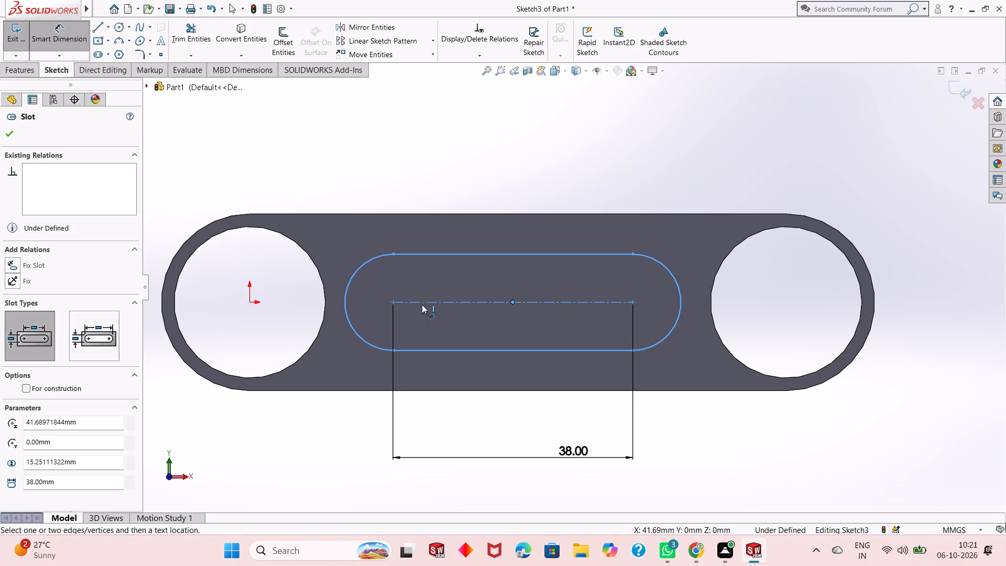
{"action": "left_click", "coordinate": [250, 302]}
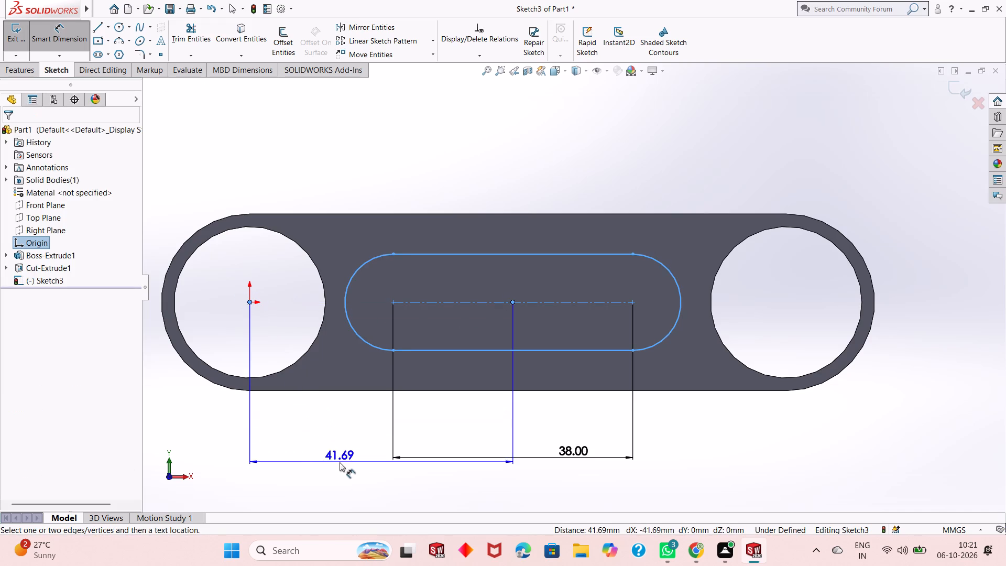
{"action": "left_click", "coordinate": [351, 480]}
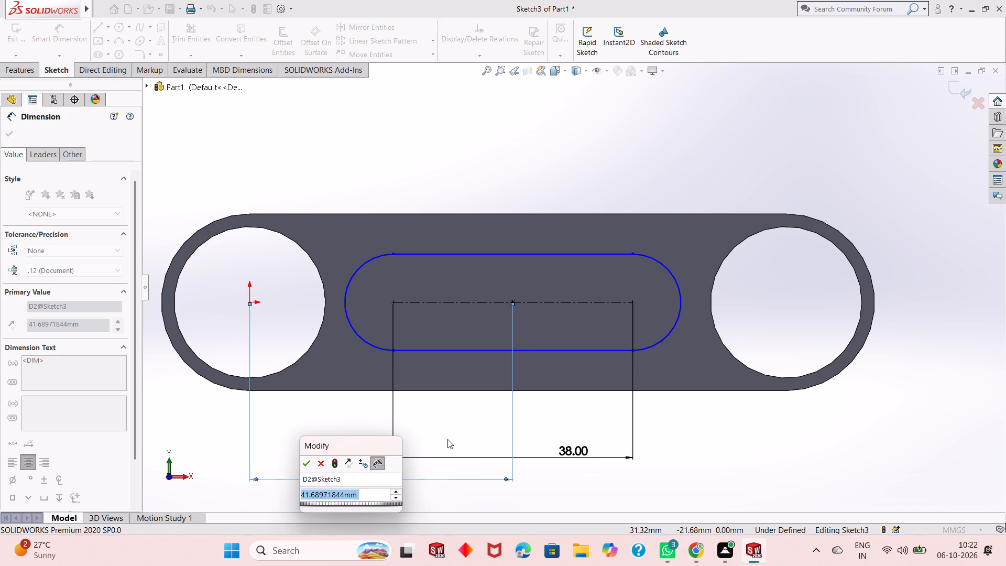
{"action": "type", "text": "42"}
{"action": "key", "text": "Return"}
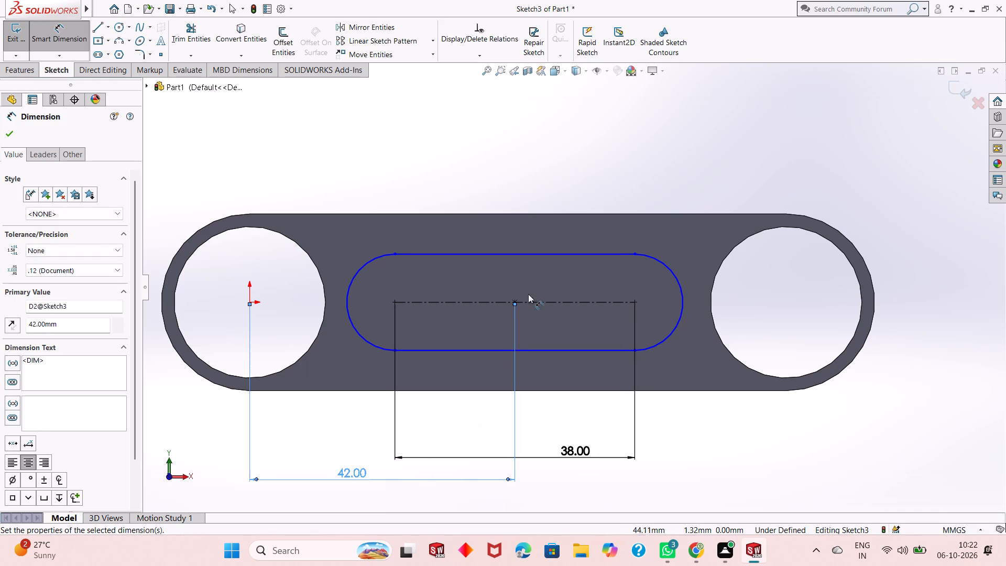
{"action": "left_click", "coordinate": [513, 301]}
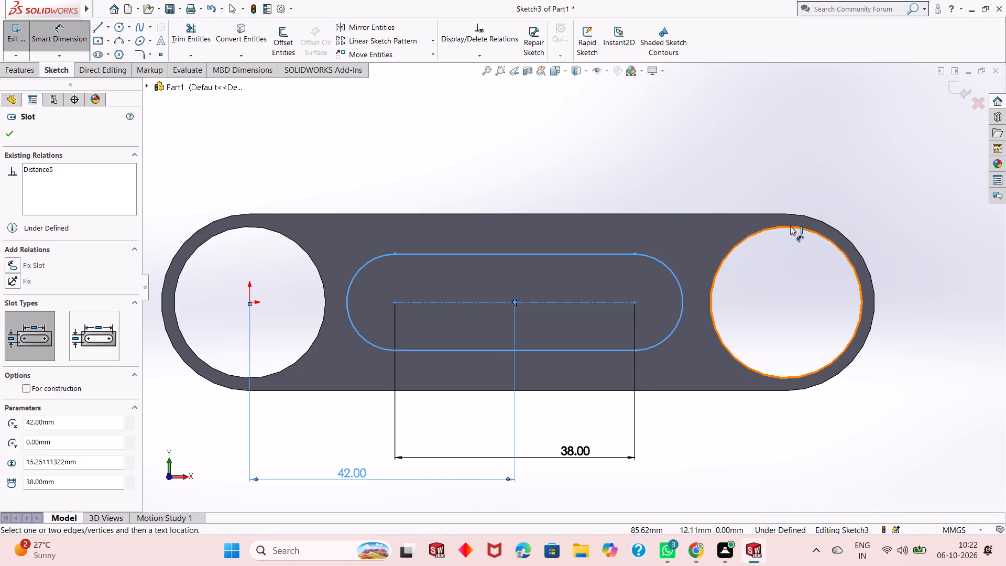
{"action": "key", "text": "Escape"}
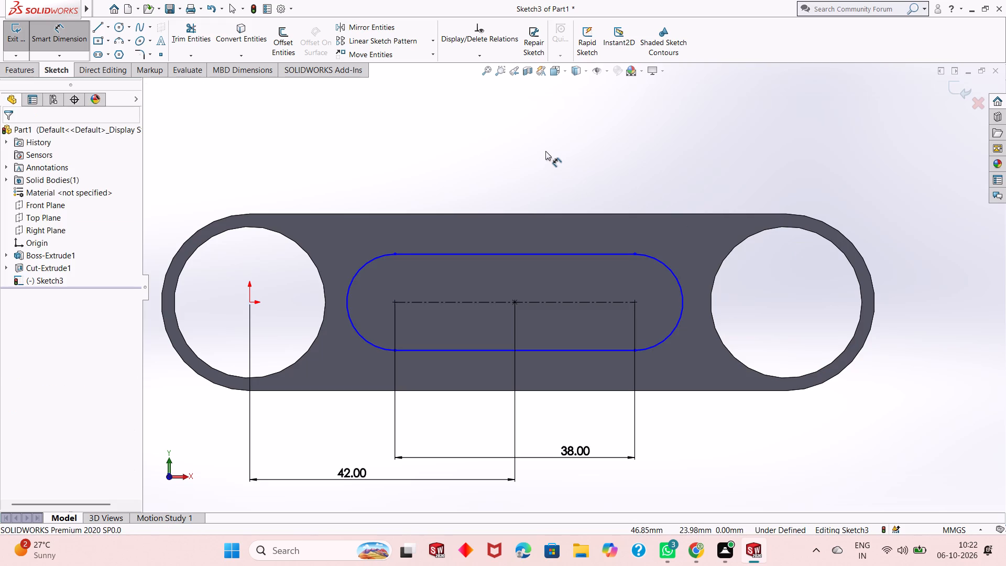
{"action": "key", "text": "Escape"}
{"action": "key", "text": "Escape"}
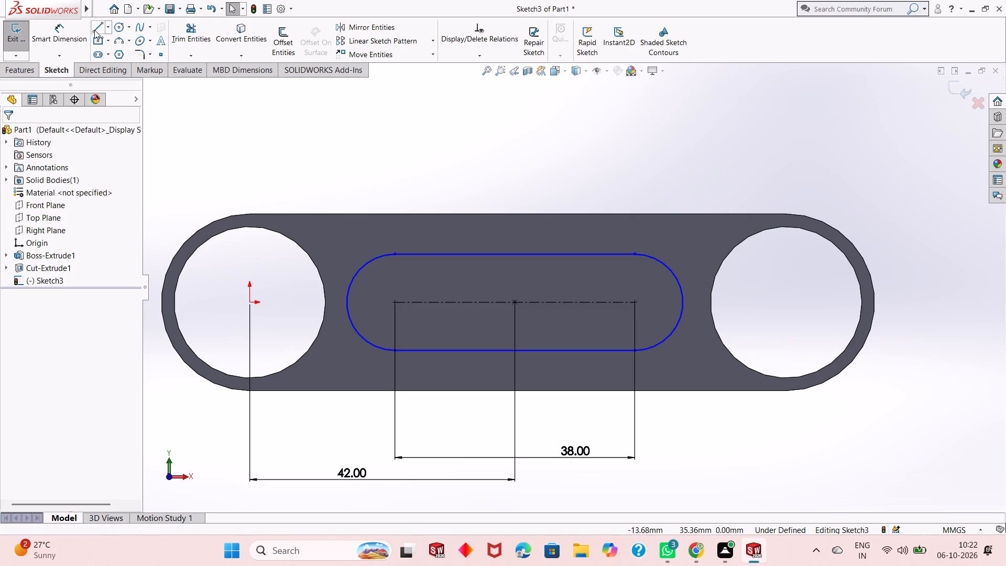
Draw a 12 mm vertical centerline from the top of the hole farthest from the origin down to its centre.
{"action": "left_click", "coordinate": [94, 30]}
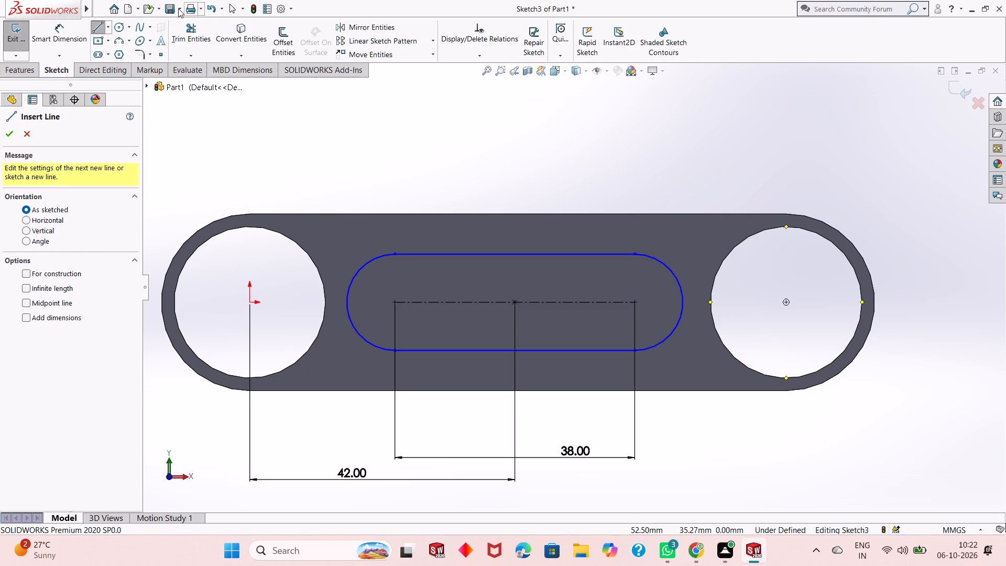
{"action": "key", "text": "Escape"}
{"action": "left_click", "coordinate": [109, 27]}
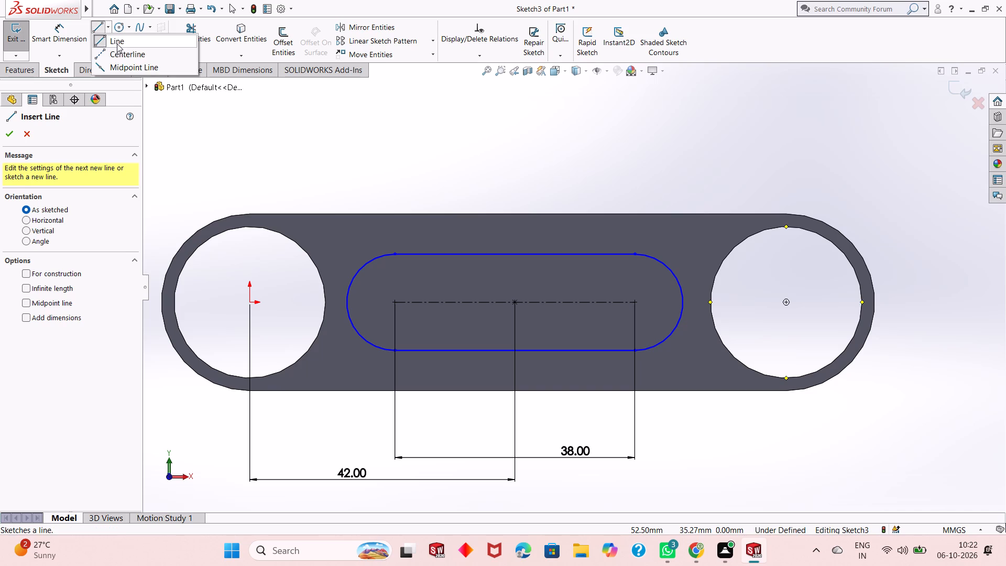
{"action": "left_click", "coordinate": [119, 52]}
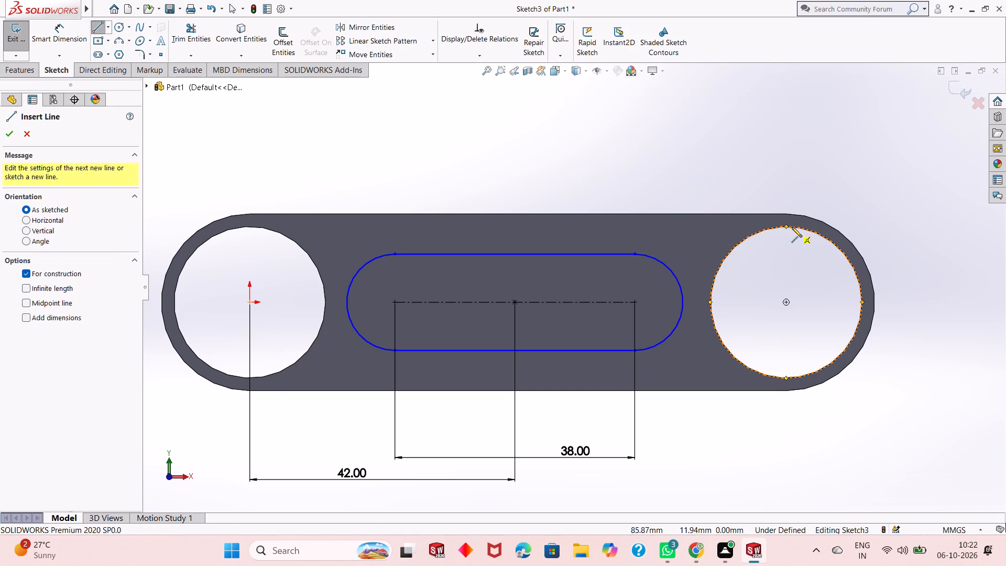
{"action": "left_click", "coordinate": [788, 228]}
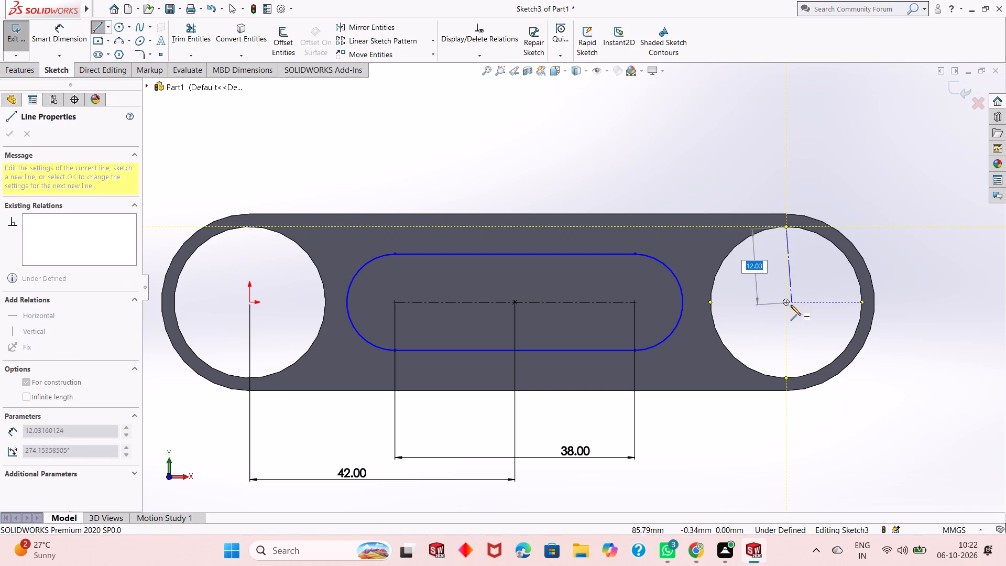
{"action": "left_click", "coordinate": [786, 304]}
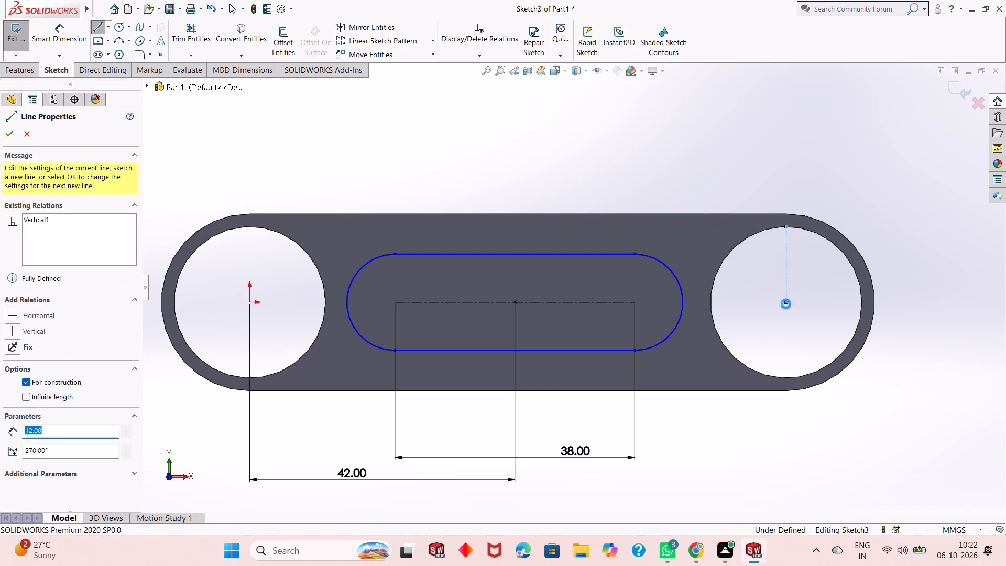
{"action": "key", "text": "Escape"}
{"action": "key", "text": "Escape"}
{"action": "key", "text": "Escape"}
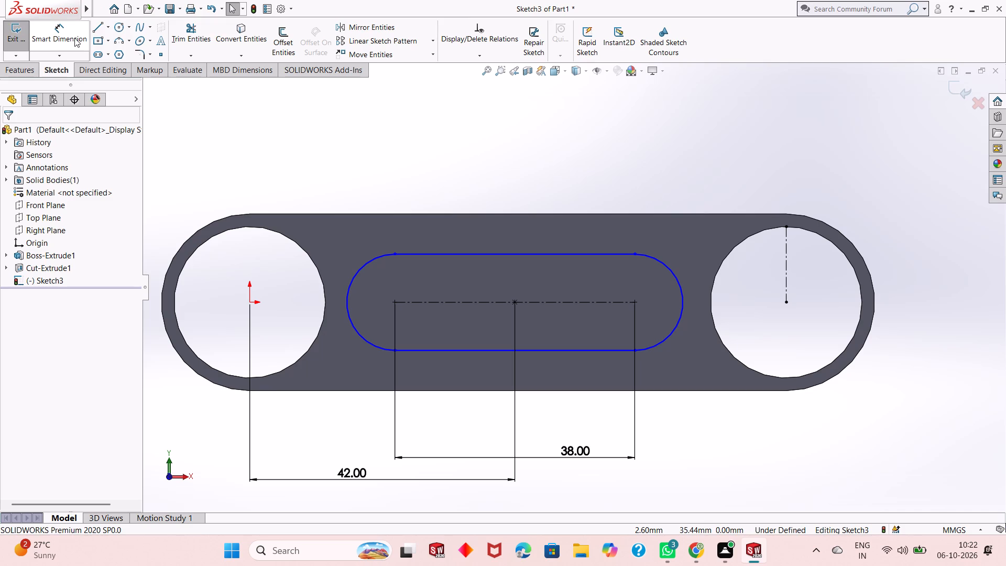
Check the horizontal distance from the slot's midpoint to the centre of the hole farthest from the origin.
{"action": "left_click", "coordinate": [74, 38]}
{"action": "left_click", "coordinate": [516, 301]}
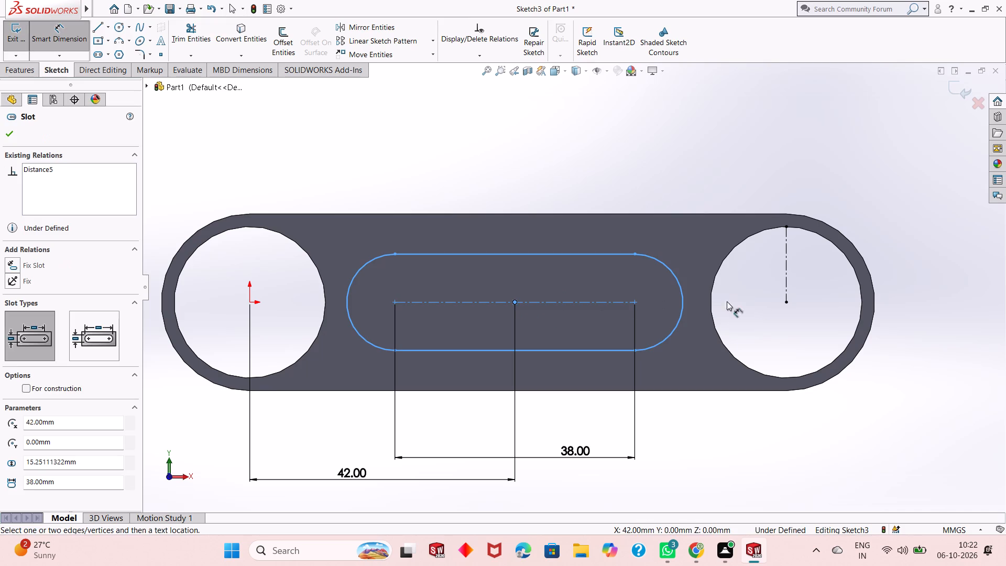
{"action": "left_click", "coordinate": [786, 304]}
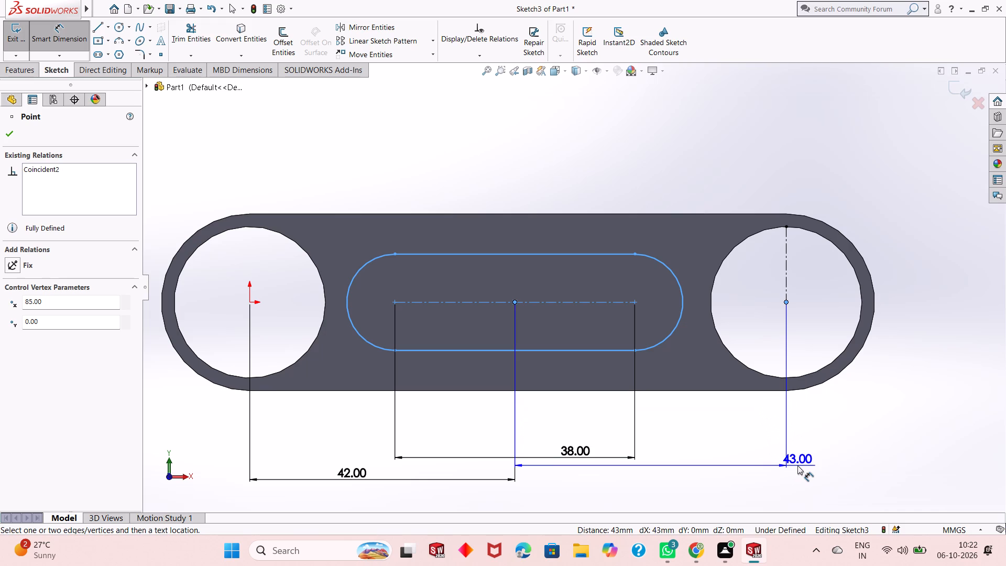
{"action": "key", "text": "Escape"}
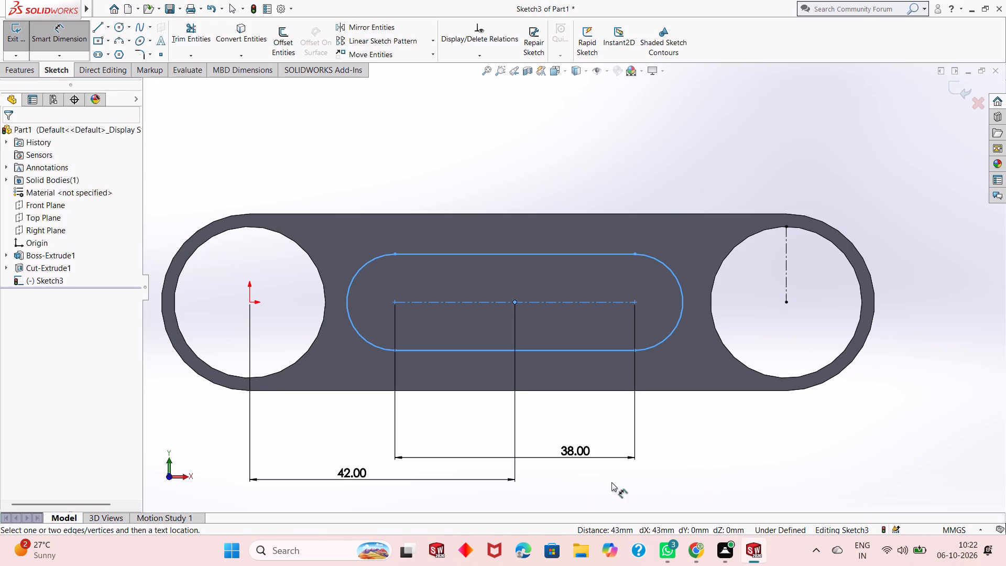
{"action": "key", "text": "Escape"}
{"action": "key", "text": "Escape"}
Set the horizontal distance from the origin to the slot's midpoint to 42.5 mm.
{"action": "double_click", "coordinate": [357, 474]}
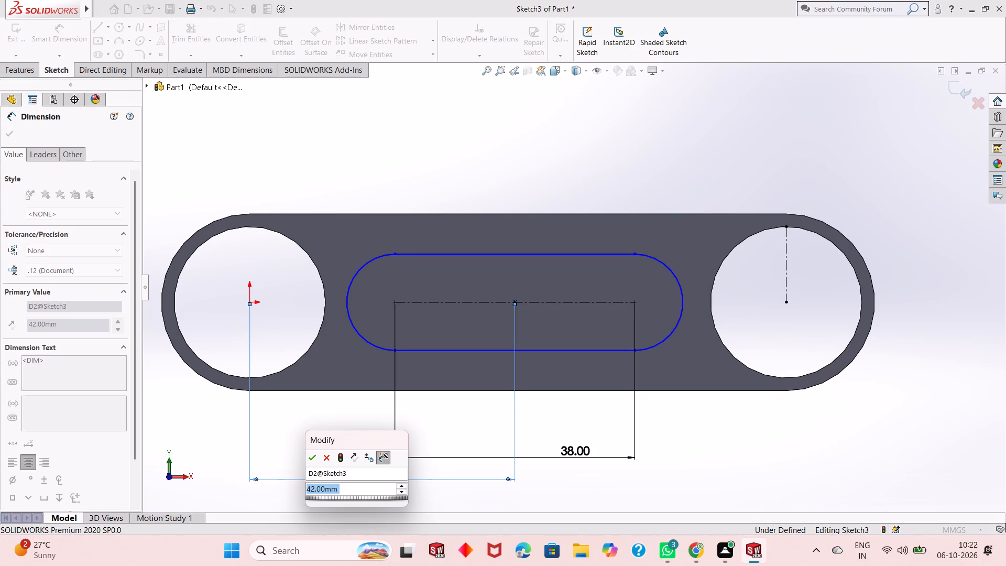
{"action": "type", "text": "42.5"}
{"action": "key", "text": "Return"}
{"action": "key", "text": "Escape"}
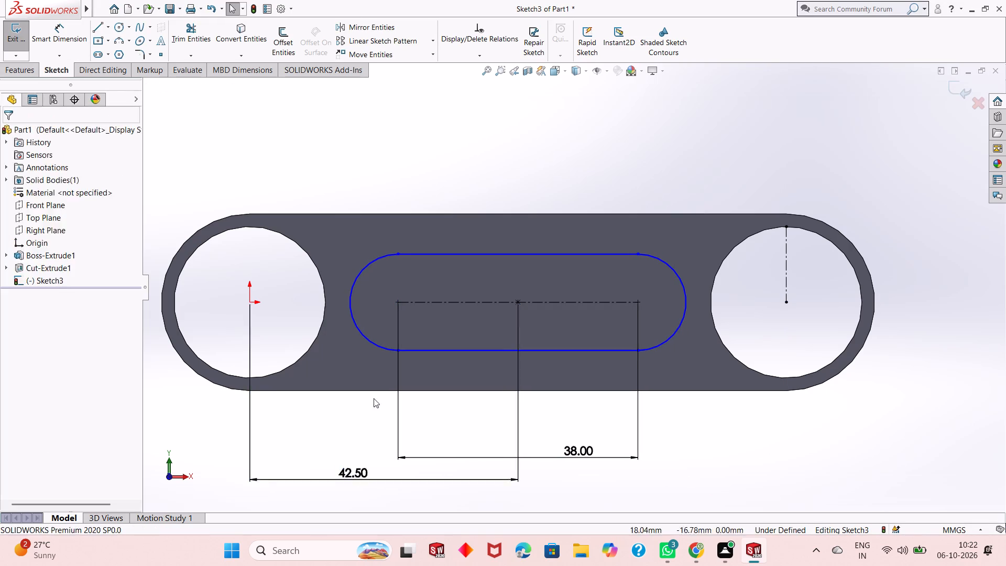
Recheck the distance between the slot's midpoint and the far hole's centre.
{"action": "left_click", "coordinate": [52, 39]}
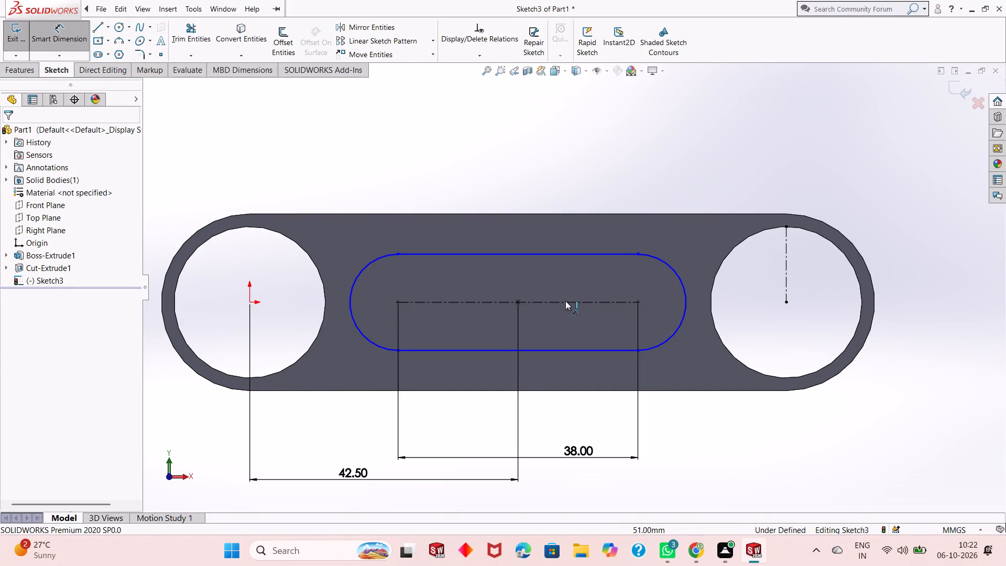
{"action": "left_click", "coordinate": [519, 302]}
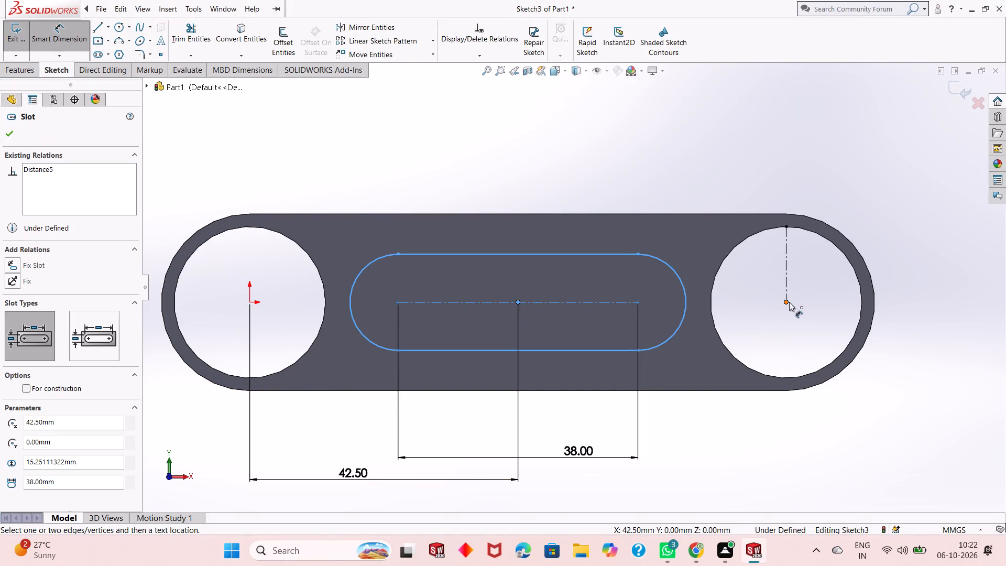
{"action": "left_click", "coordinate": [784, 302]}
{"action": "key", "text": "Escape"}
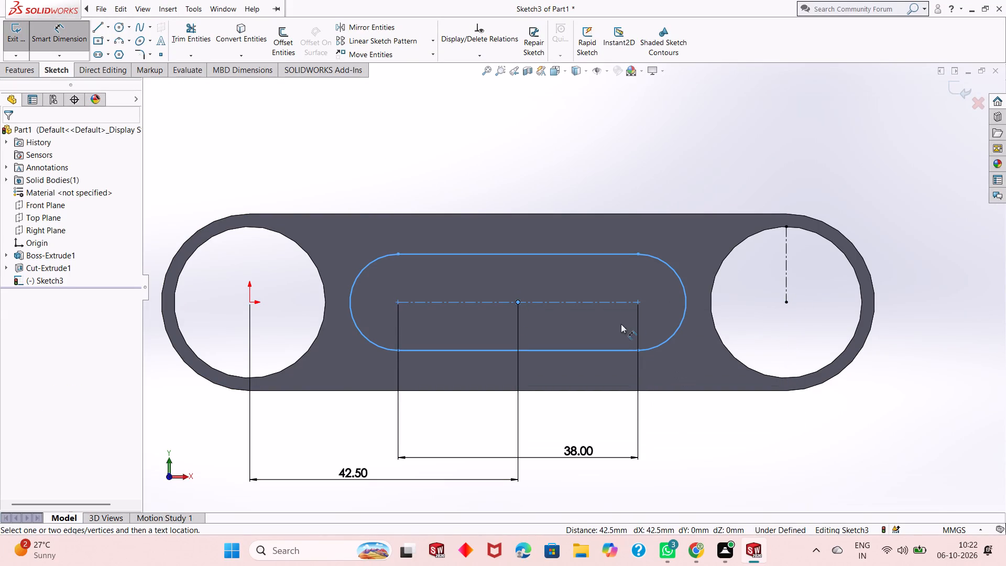
{"action": "scroll", "coordinate": [627, 326], "scroll_direction": "down", "scroll_amount": 1}
{"action": "scroll", "coordinate": [626, 332], "scroll_direction": "up", "scroll_amount": 2}
{"action": "scroll", "coordinate": [534, 300], "scroll_direction": "down", "scroll_amount": 1}
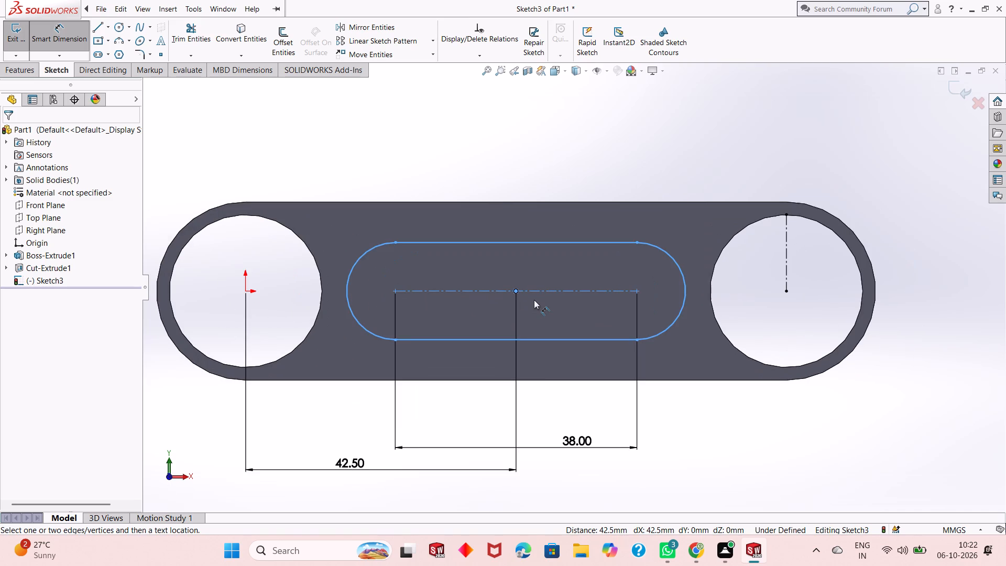
{"action": "scroll", "coordinate": [534, 300], "scroll_direction": "up", "scroll_amount": 1}
{"action": "scroll", "coordinate": [469, 284], "scroll_direction": "down", "scroll_amount": 1}
{"action": "key", "text": "Escape"}
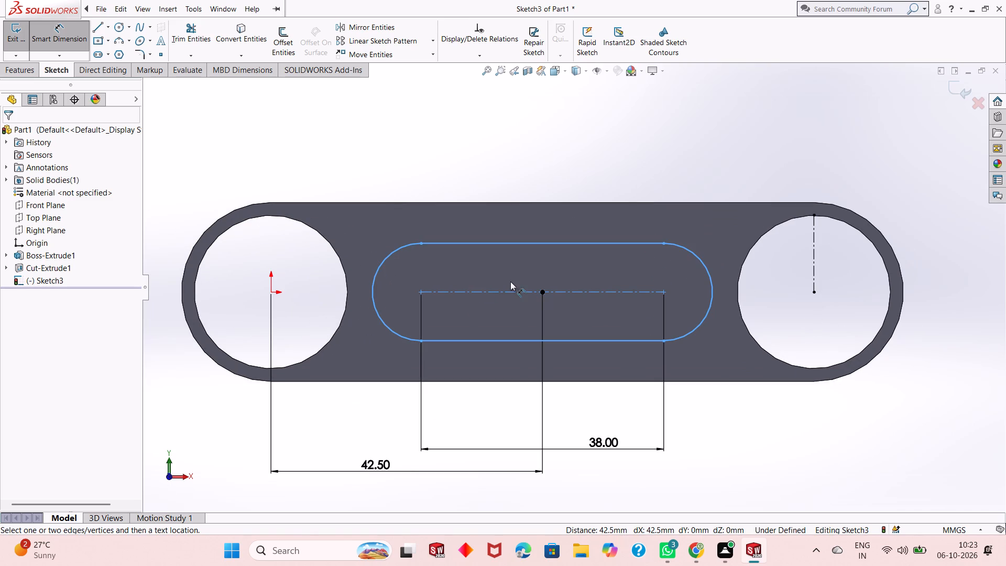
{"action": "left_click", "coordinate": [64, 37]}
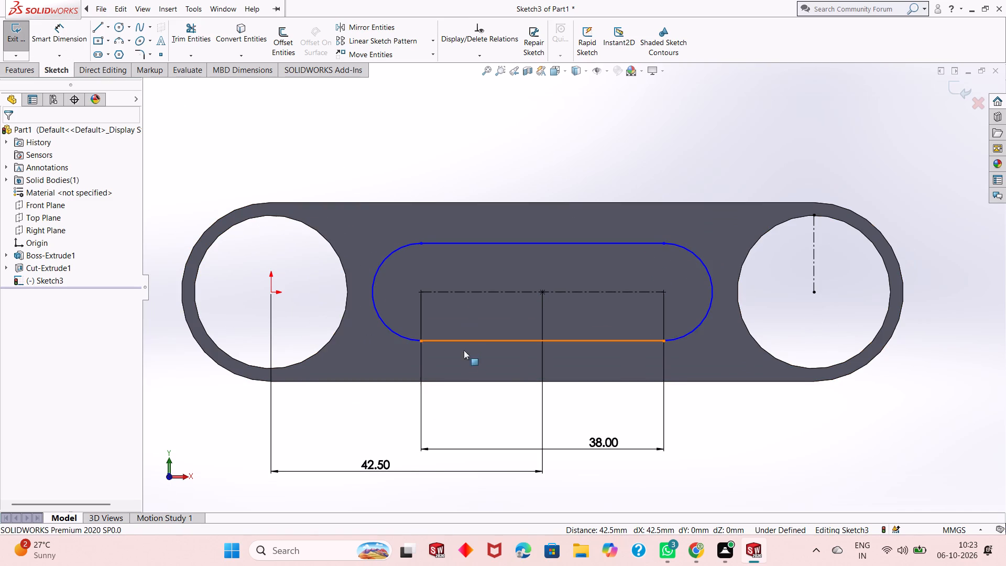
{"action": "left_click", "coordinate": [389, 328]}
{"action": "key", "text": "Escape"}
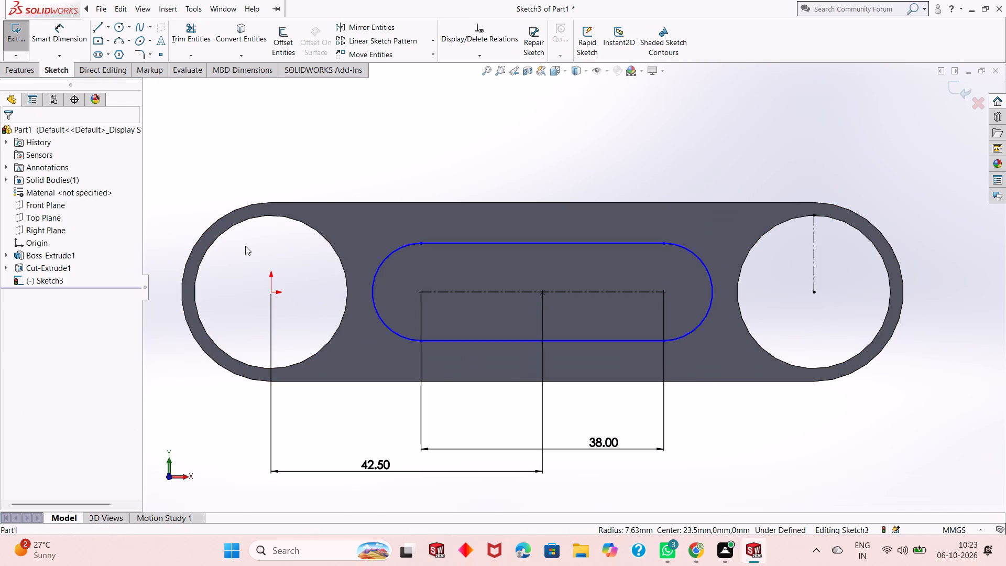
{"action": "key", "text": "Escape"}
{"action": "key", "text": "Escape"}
Dimension the radius of the slot's end arc nearest the origin to 20 mm.
{"action": "left_click", "coordinate": [69, 42]}
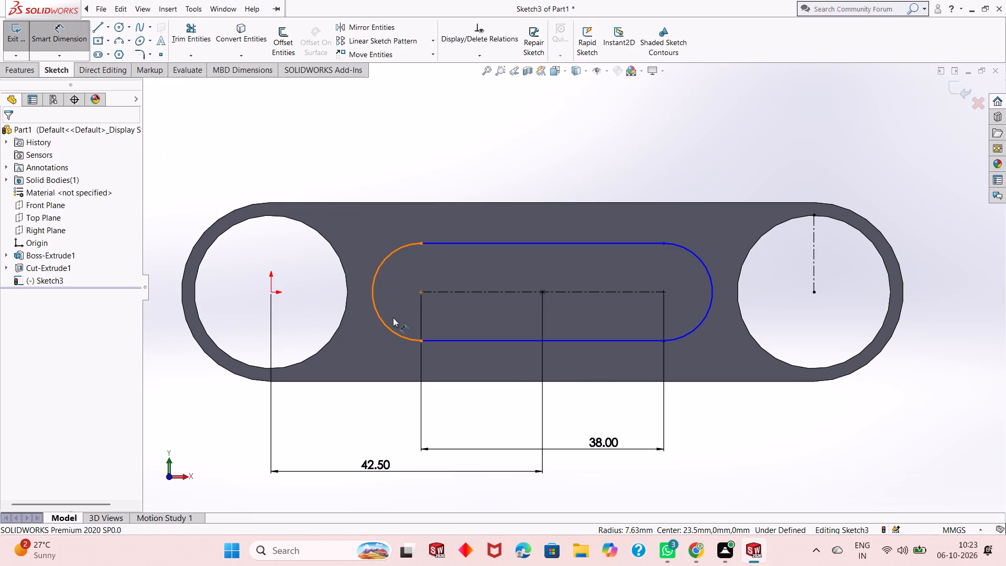
{"action": "left_click", "coordinate": [387, 324]}
{"action": "left_click", "coordinate": [229, 461]}
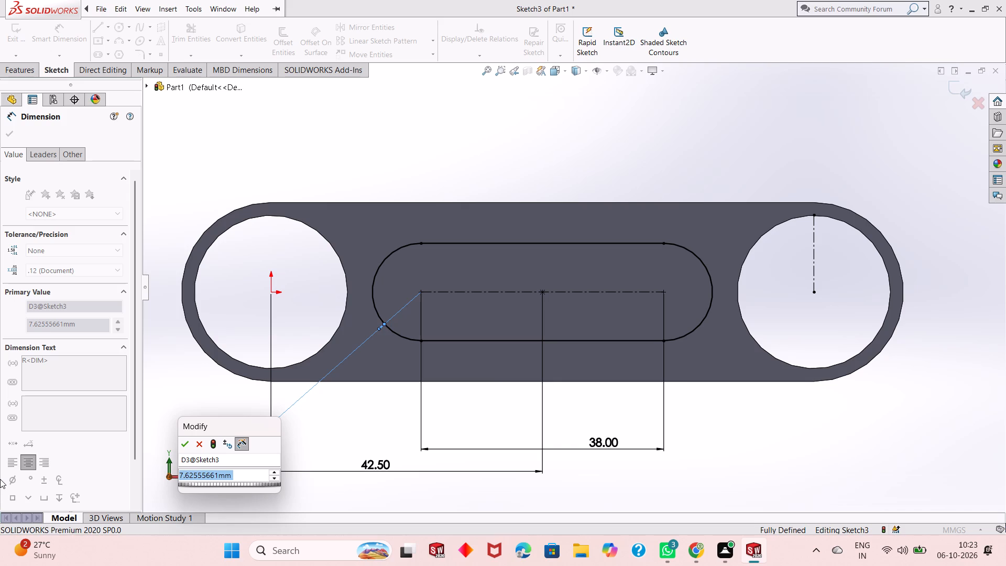
{"action": "type", "text": "20"}
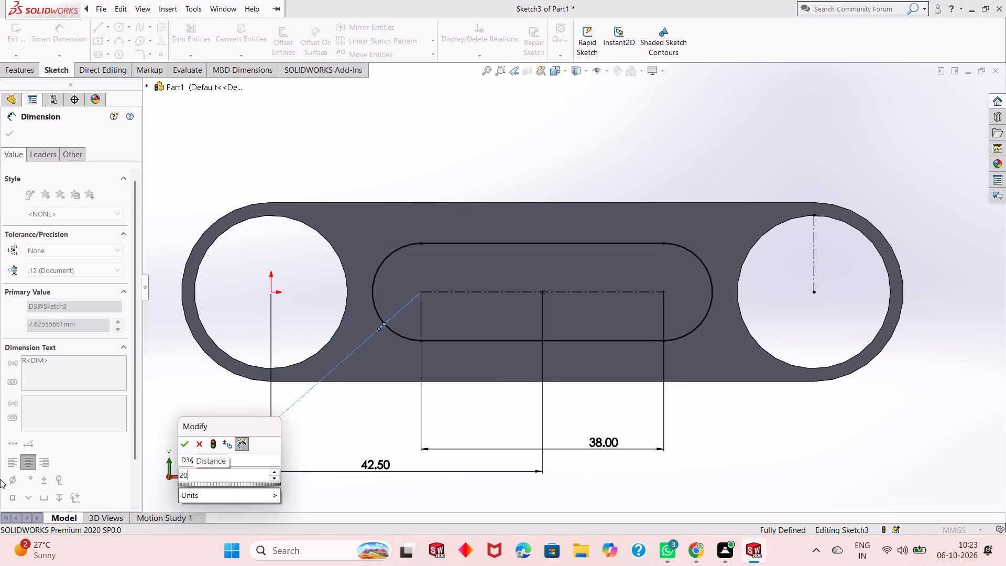
{"action": "key", "text": "Return"}
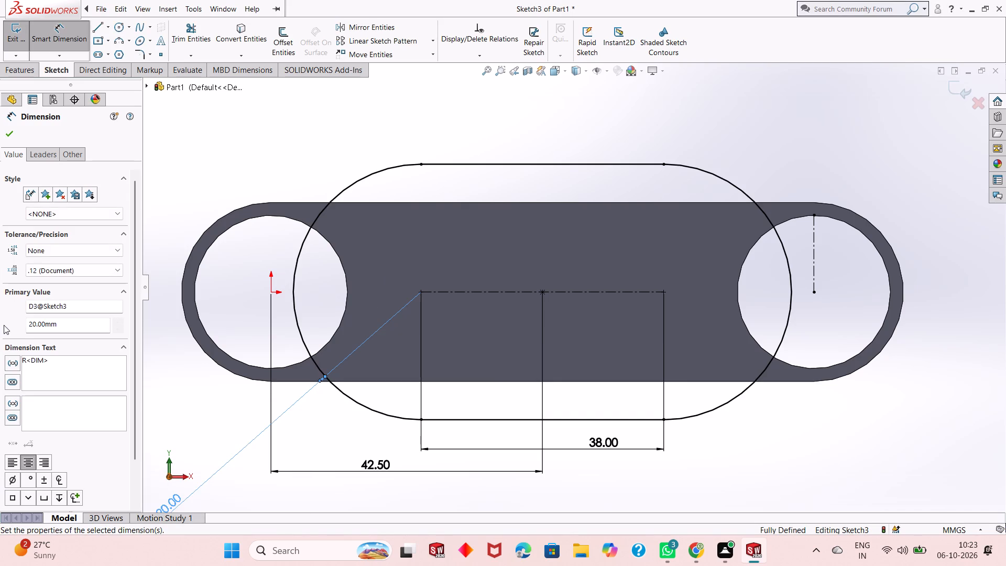
Set the slot's end-arc radius to 10 mm.
{"action": "scroll", "coordinate": [452, 279], "scroll_direction": "down", "scroll_amount": 2}
{"action": "scroll", "coordinate": [452, 281], "scroll_direction": "up", "scroll_amount": 5}
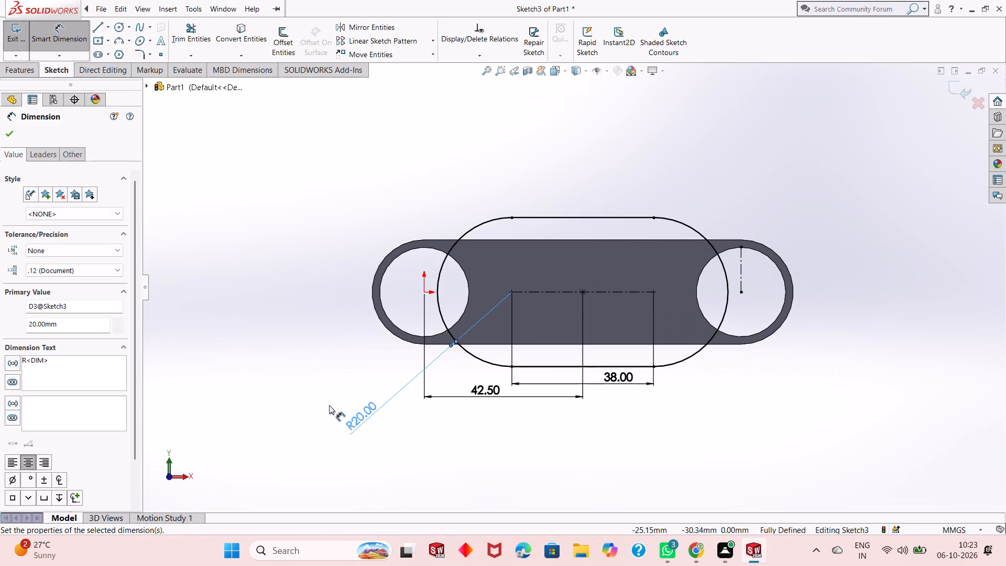
{"action": "double_click", "coordinate": [356, 424]}
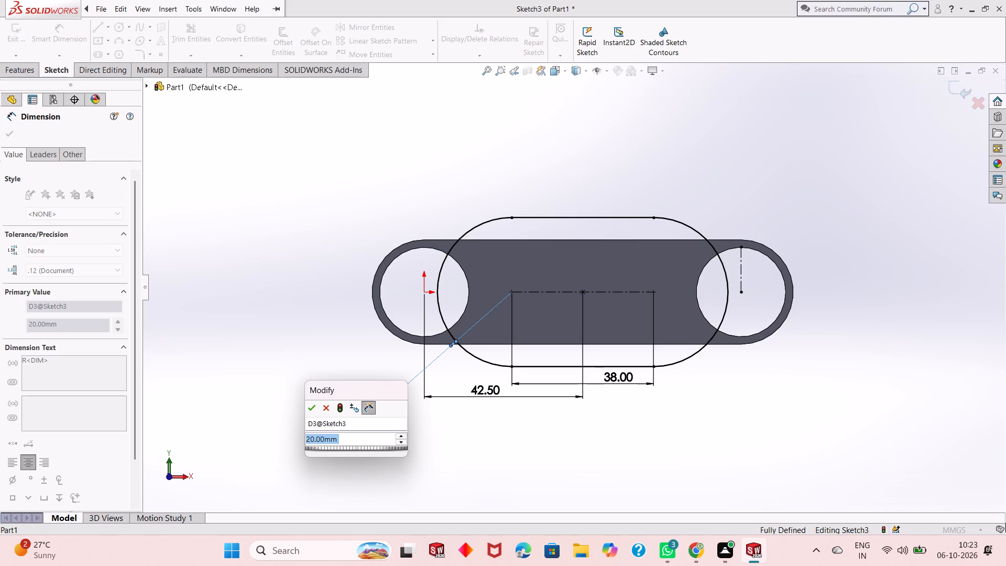
{"action": "type", "text": "10"}
{"action": "key", "text": "Return"}
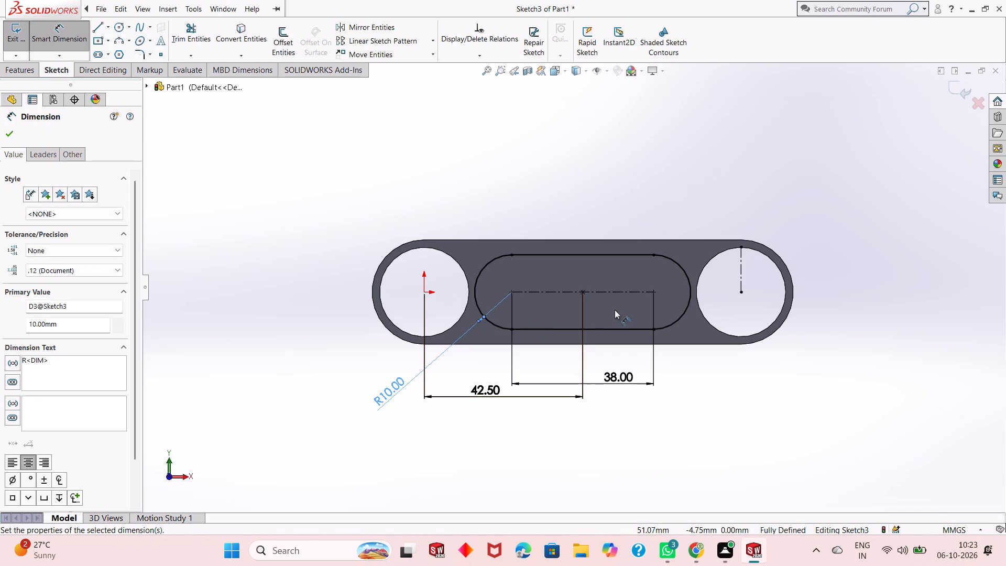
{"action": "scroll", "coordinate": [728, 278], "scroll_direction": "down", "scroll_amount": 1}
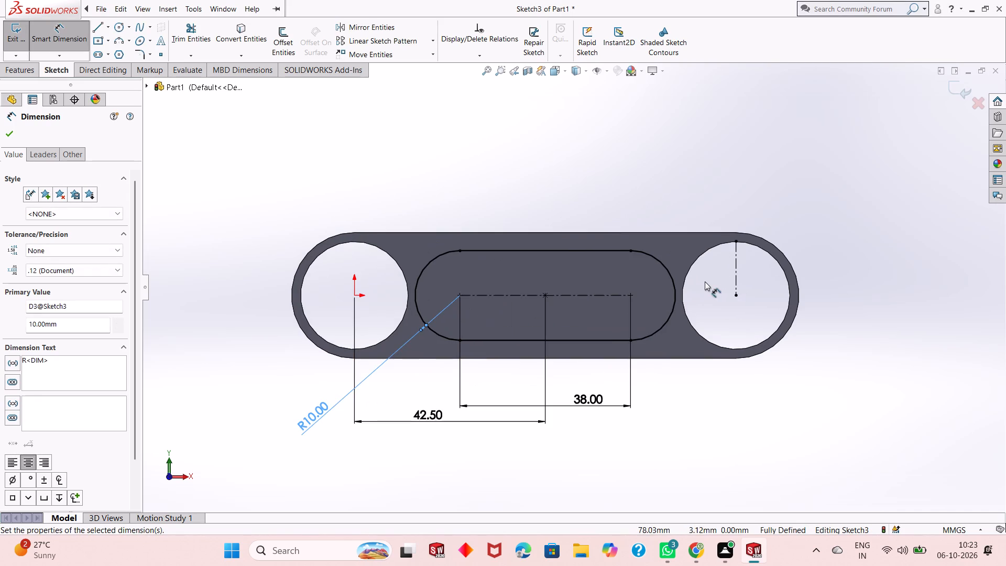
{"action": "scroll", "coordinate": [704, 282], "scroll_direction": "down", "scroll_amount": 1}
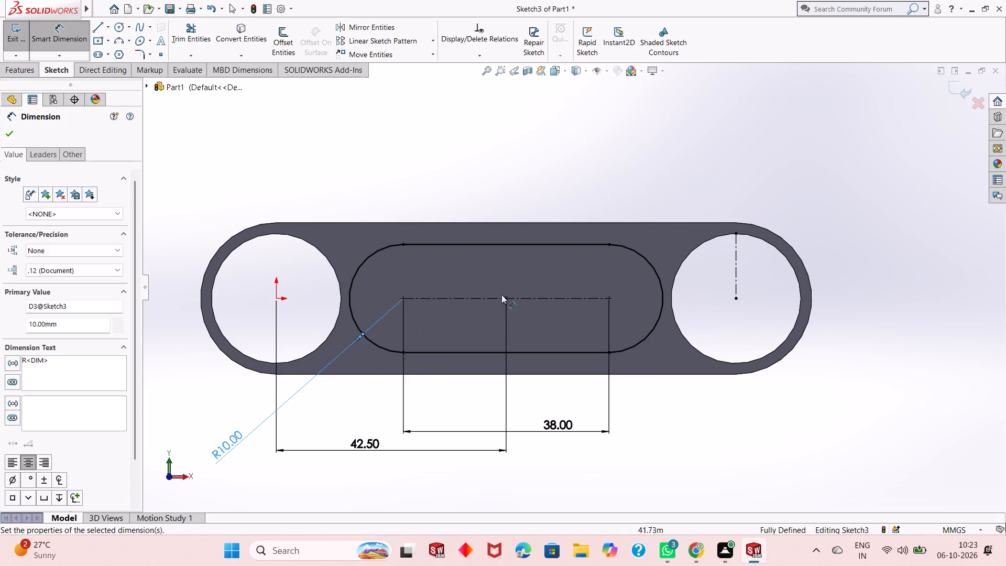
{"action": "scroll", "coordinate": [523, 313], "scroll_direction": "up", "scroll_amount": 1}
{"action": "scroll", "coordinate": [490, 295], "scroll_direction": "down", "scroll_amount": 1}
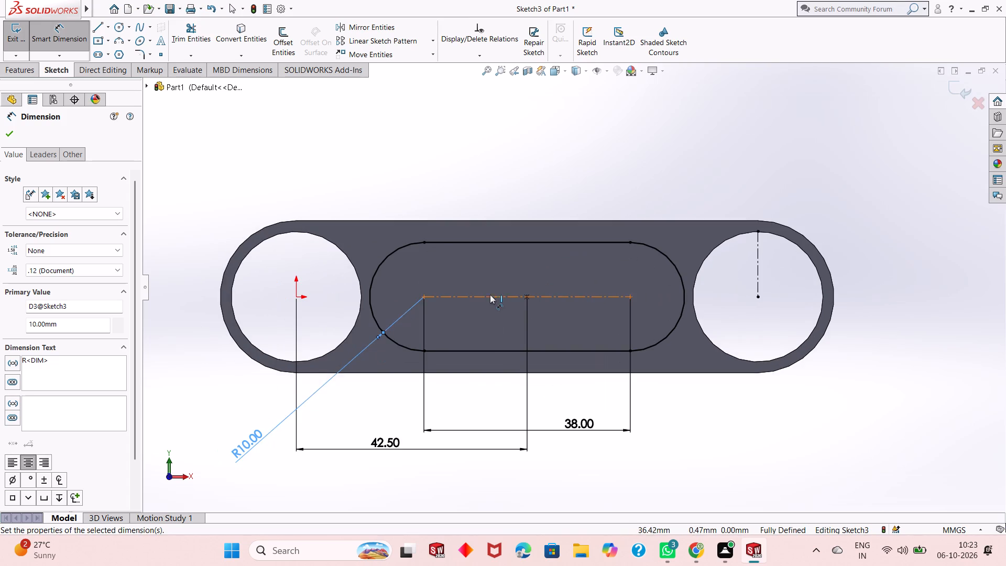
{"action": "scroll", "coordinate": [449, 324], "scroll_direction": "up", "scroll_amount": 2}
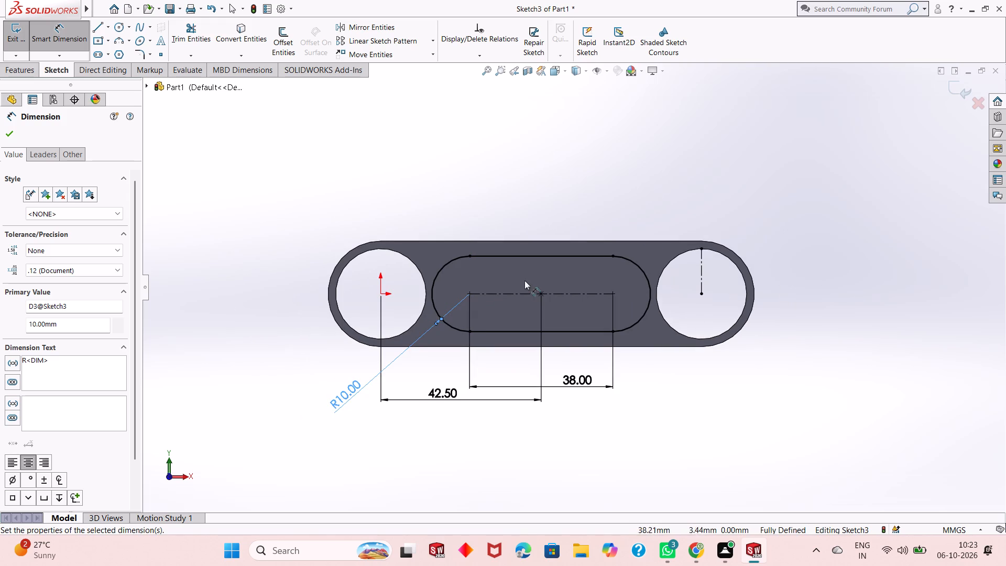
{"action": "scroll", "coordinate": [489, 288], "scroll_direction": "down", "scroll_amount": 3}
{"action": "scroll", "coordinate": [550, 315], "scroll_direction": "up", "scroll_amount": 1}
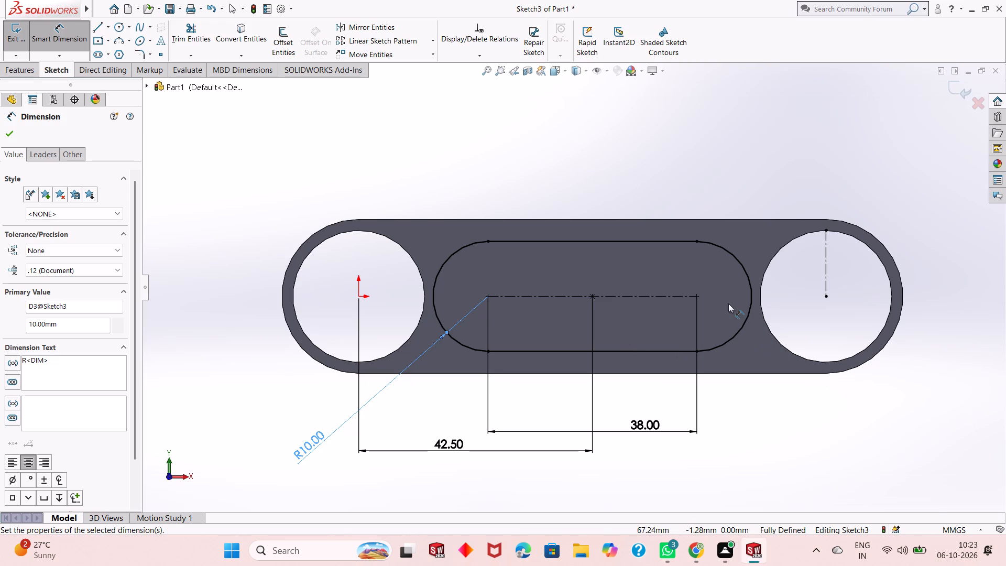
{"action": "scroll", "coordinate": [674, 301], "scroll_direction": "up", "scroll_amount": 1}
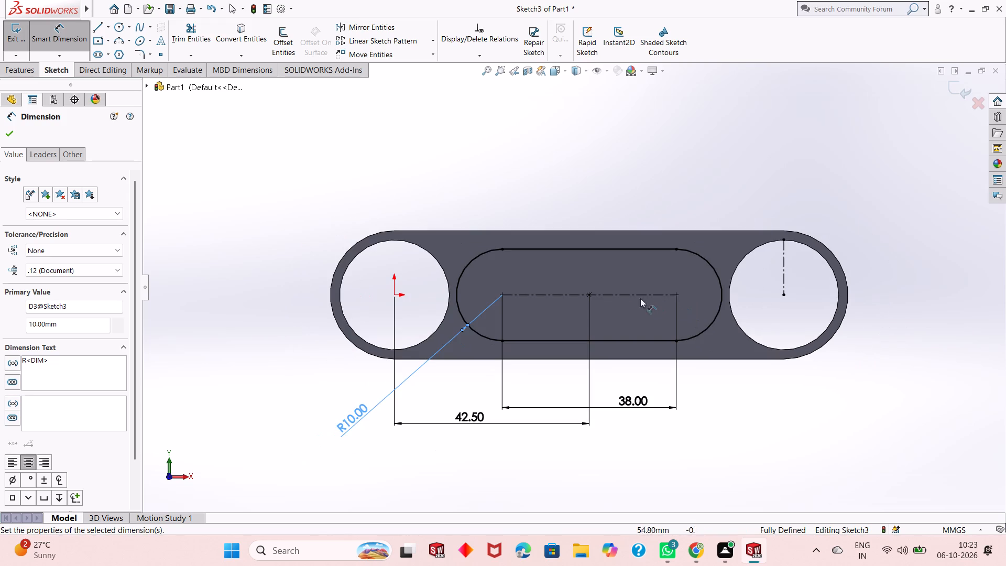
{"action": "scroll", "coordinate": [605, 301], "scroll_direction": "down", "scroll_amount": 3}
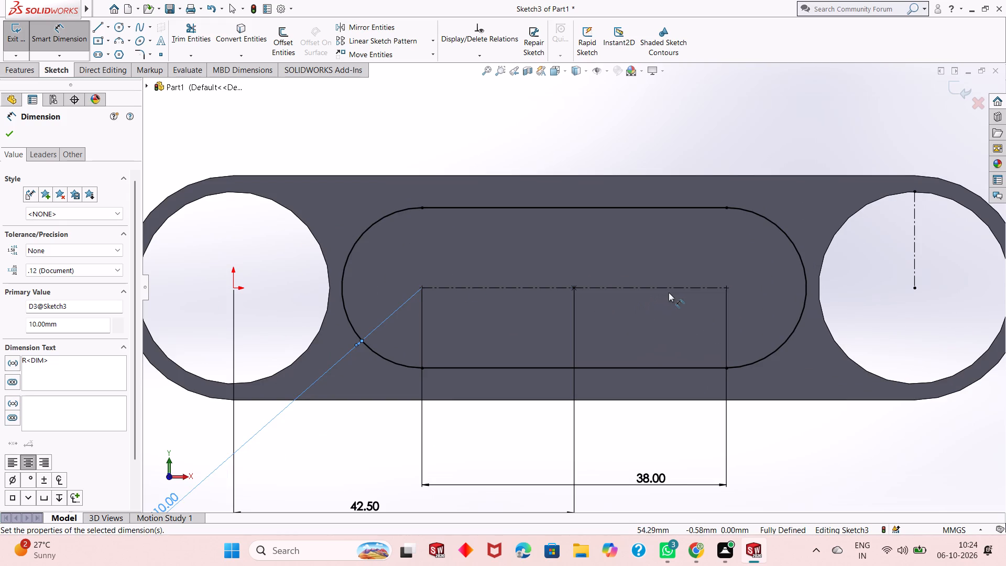
Check the gap between the slot's upper line and the body's upper edge using a temporary line from the slot's corner.
{"action": "scroll", "coordinate": [625, 293], "scroll_direction": "down", "scroll_amount": 1}
{"action": "scroll", "coordinate": [621, 293], "scroll_direction": "up", "scroll_amount": 1}
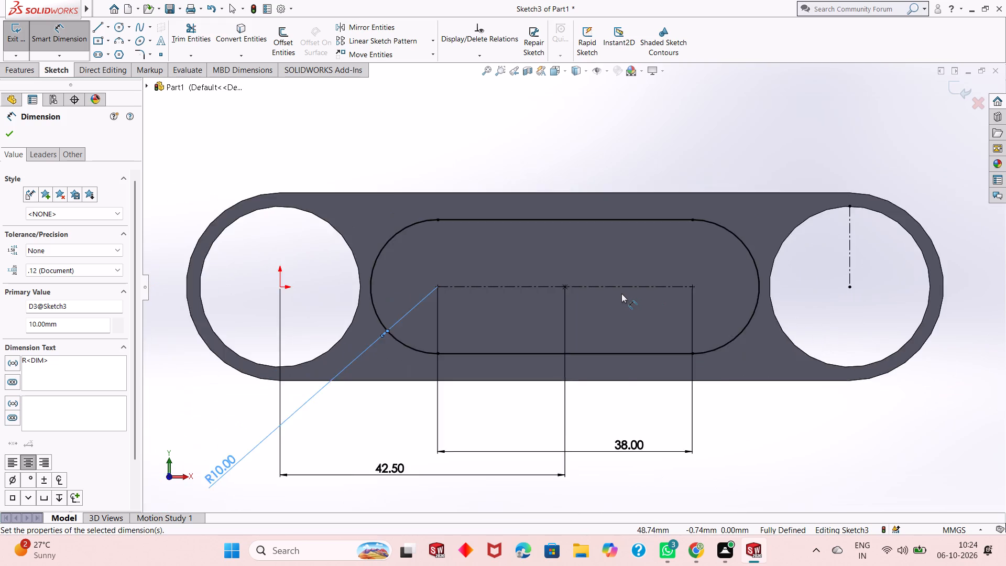
{"action": "scroll", "coordinate": [621, 293], "scroll_direction": "up", "scroll_amount": 2}
{"action": "scroll", "coordinate": [591, 293], "scroll_direction": "down", "scroll_amount": 1}
{"action": "key", "text": "Escape"}
{"action": "key", "text": "Escape"}
{"action": "key", "text": "Escape"}
{"action": "key", "text": "Escape"}
{"action": "key", "text": "Escape"}
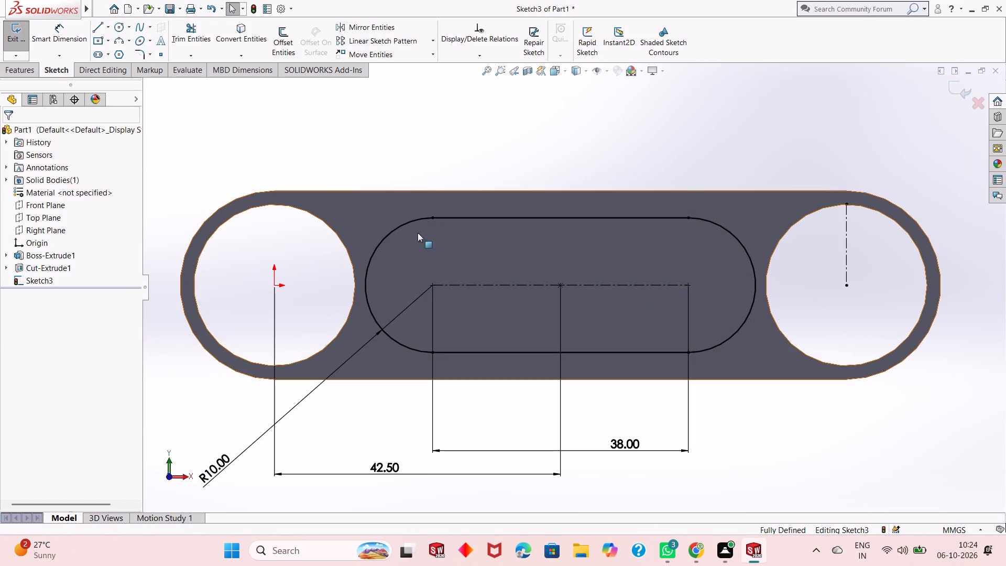
{"action": "left_click", "coordinate": [98, 20]}
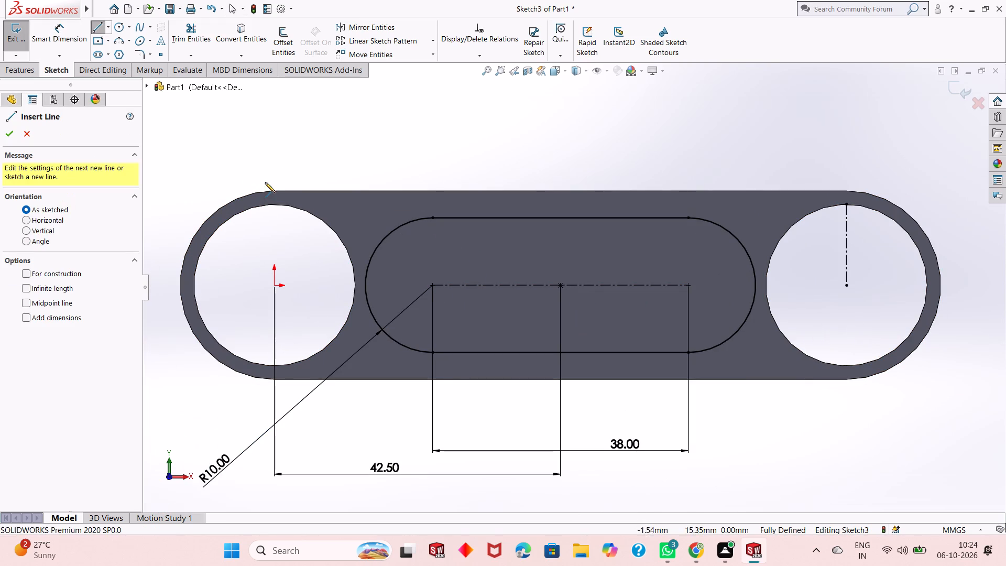
{"action": "left_click", "coordinate": [435, 220]}
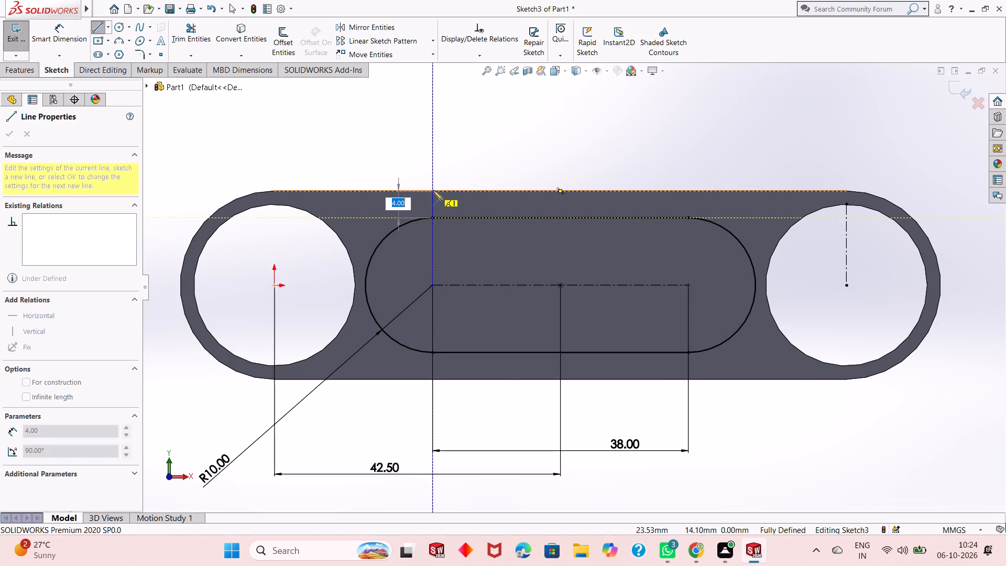
{"action": "key", "text": "Escape"}
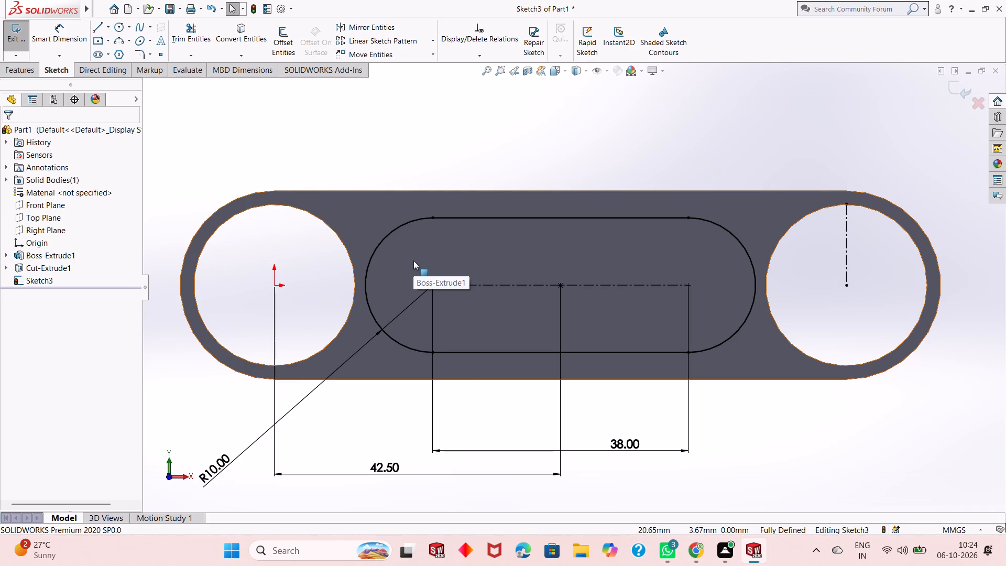
Check the gap between the slot's end arc and the hole at the origin using a temporary horizontal line.
{"action": "scroll", "coordinate": [369, 293], "scroll_direction": "down", "scroll_amount": 1}
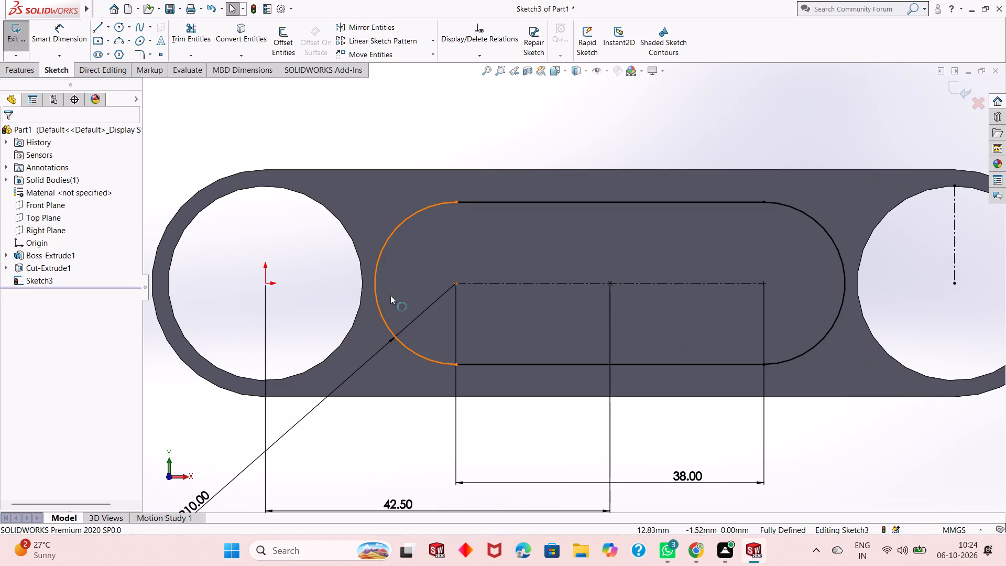
{"action": "left_click", "coordinate": [99, 30]}
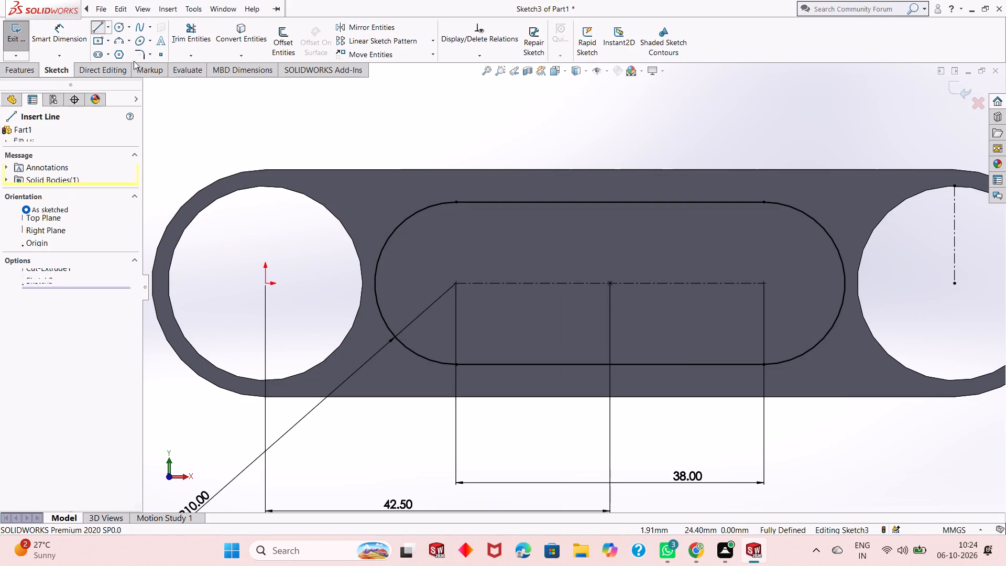
{"action": "left_click", "coordinate": [376, 284]}
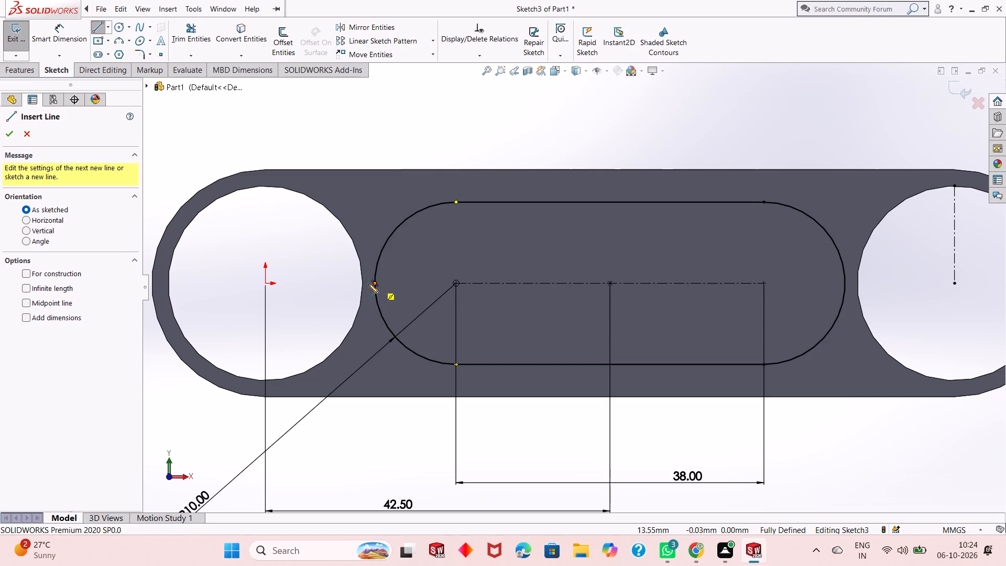
{"action": "key", "text": "Escape"}
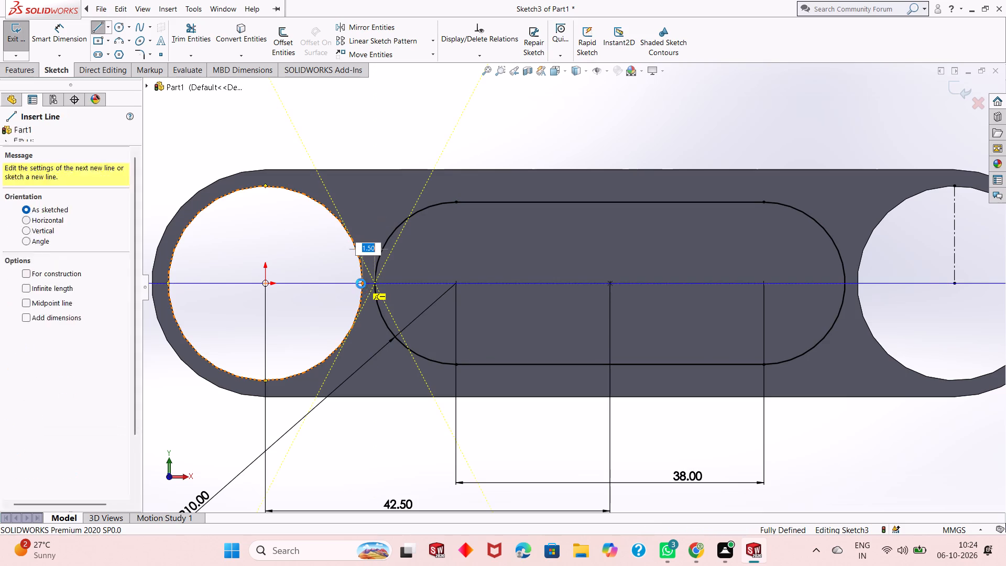
Cut the sketched slot into the front face with a blind Extruded Cut 2 mm deep.
{"action": "scroll", "coordinate": [373, 321], "scroll_direction": "up", "scroll_amount": 3}
{"action": "middle_click_drag", "start_coordinate": [460, 343], "coordinate": [411, 356]}
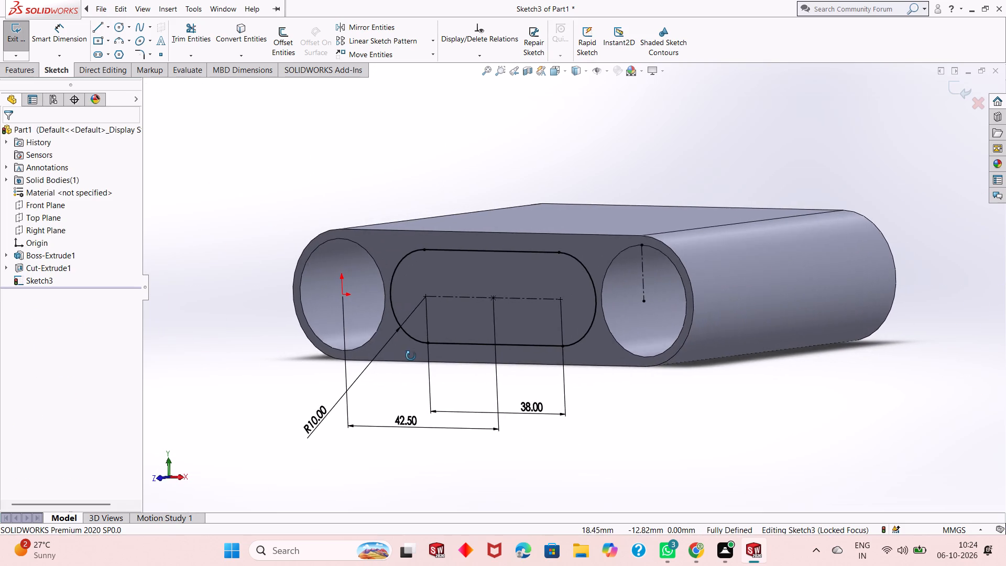
{"action": "middle_click_drag", "start_coordinate": [411, 356], "coordinate": [409, 358]}
{"action": "middle_click_drag", "start_coordinate": [427, 358], "coordinate": [423, 376]}
{"action": "scroll", "coordinate": [453, 373], "scroll_direction": "up", "scroll_amount": 1}
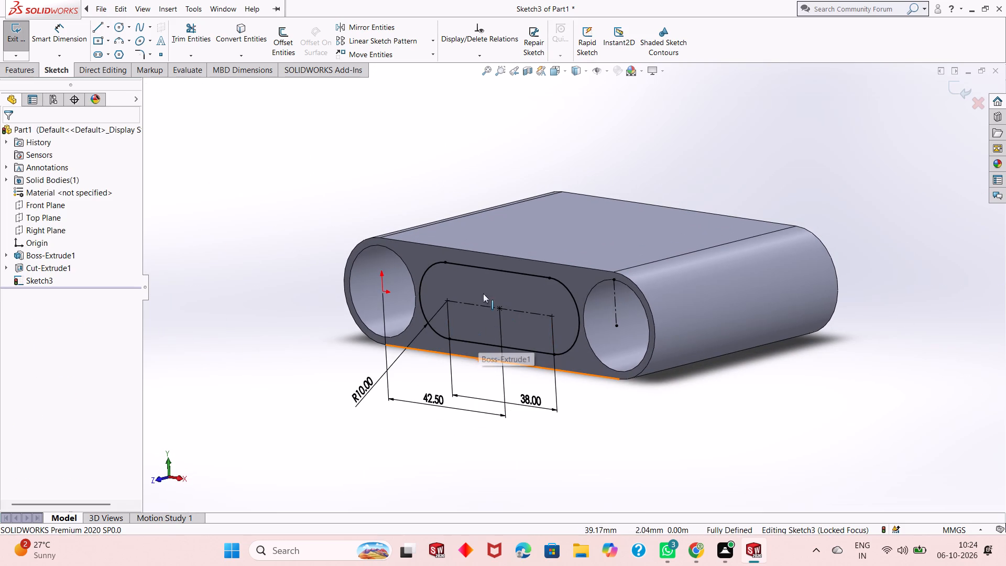
{"action": "scroll", "coordinate": [573, 281], "scroll_direction": "down", "scroll_amount": 1}
{"action": "scroll", "coordinate": [605, 325], "scroll_direction": "down", "scroll_amount": 1}
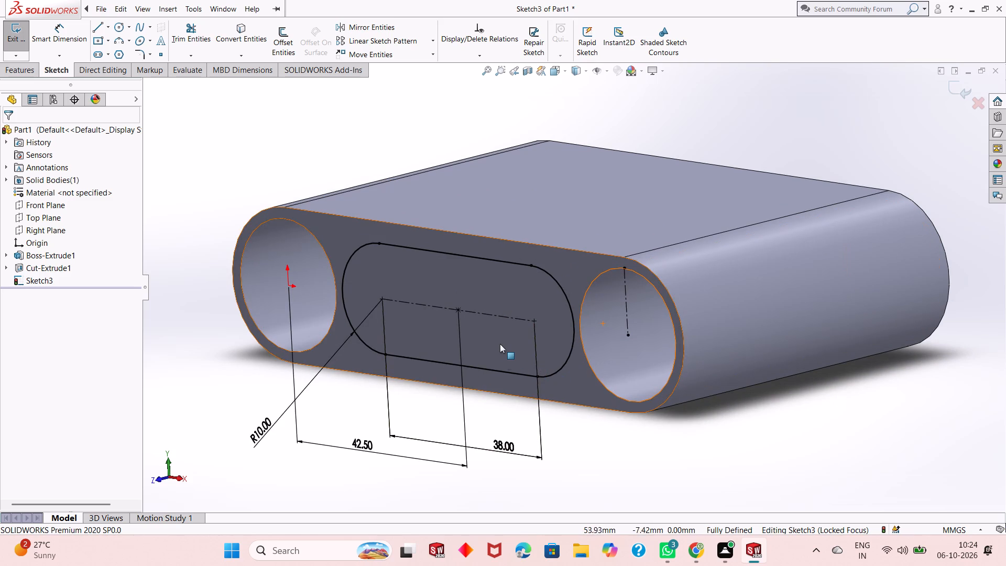
{"action": "scroll", "coordinate": [498, 345], "scroll_direction": "down", "scroll_amount": 1}
{"action": "scroll", "coordinate": [501, 338], "scroll_direction": "up", "scroll_amount": 1}
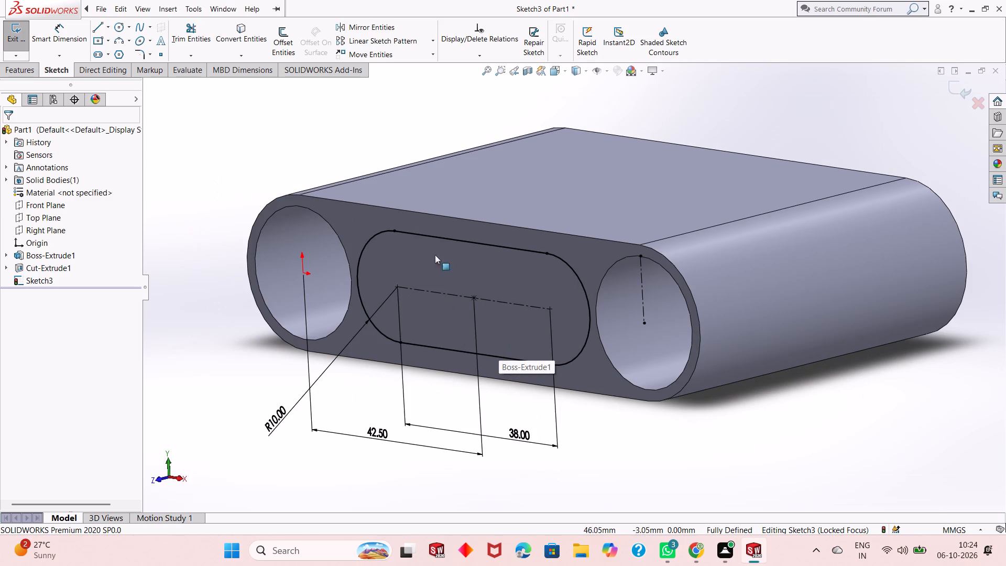
{"action": "left_click", "coordinate": [24, 71]}
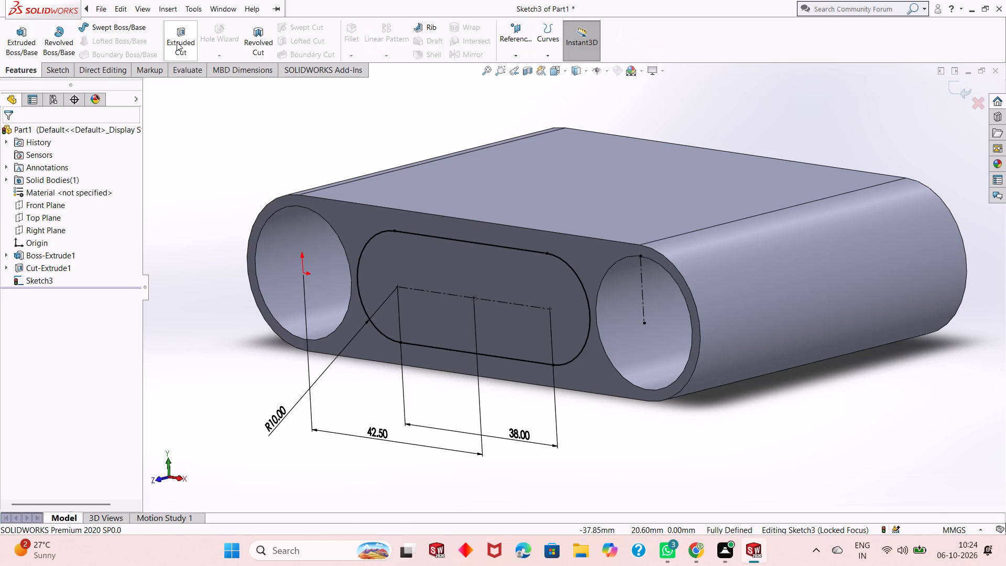
{"action": "left_click", "coordinate": [177, 42]}
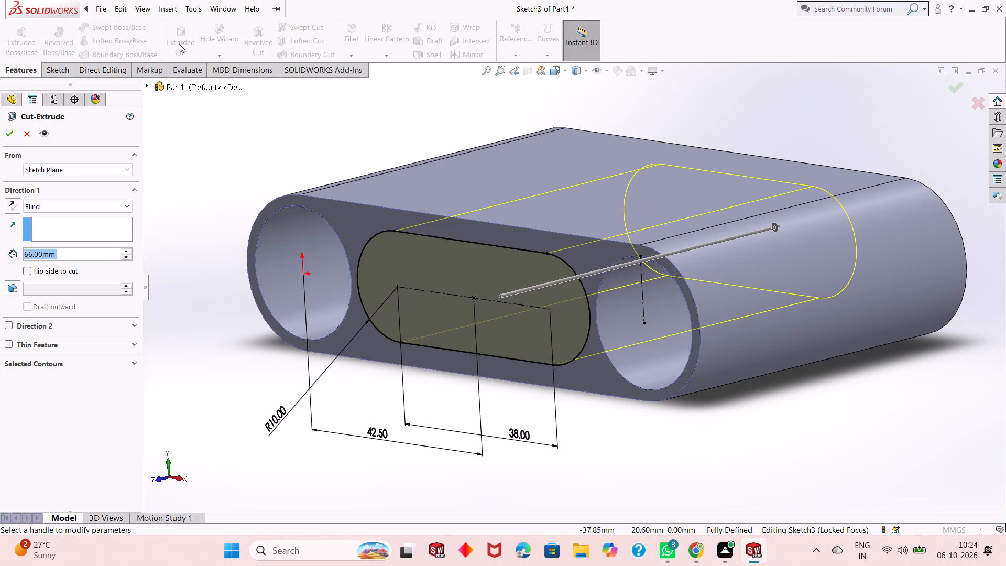
{"action": "key", "text": "2"}
{"action": "key", "text": "Return"}
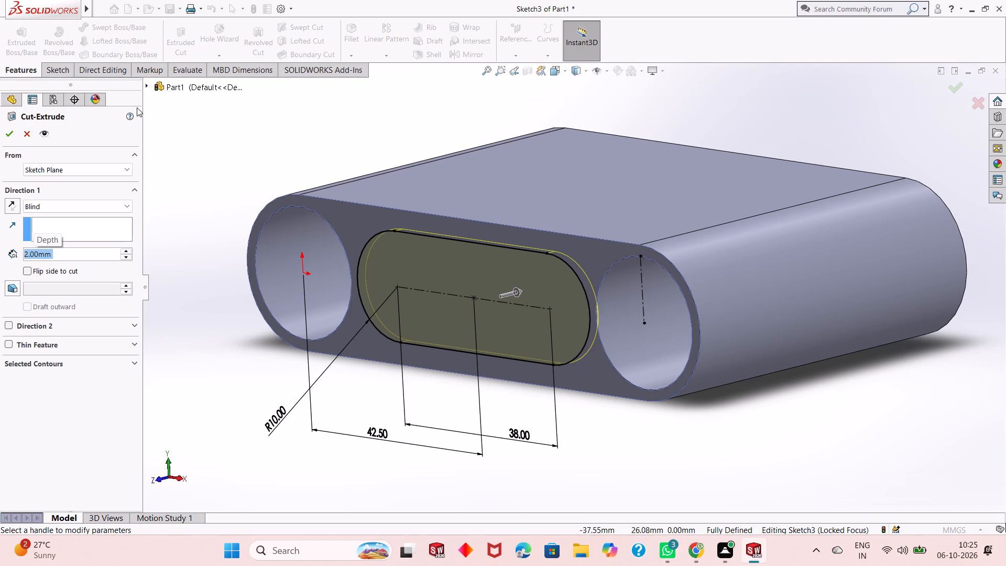
{"action": "left_click", "coordinate": [8, 136]}
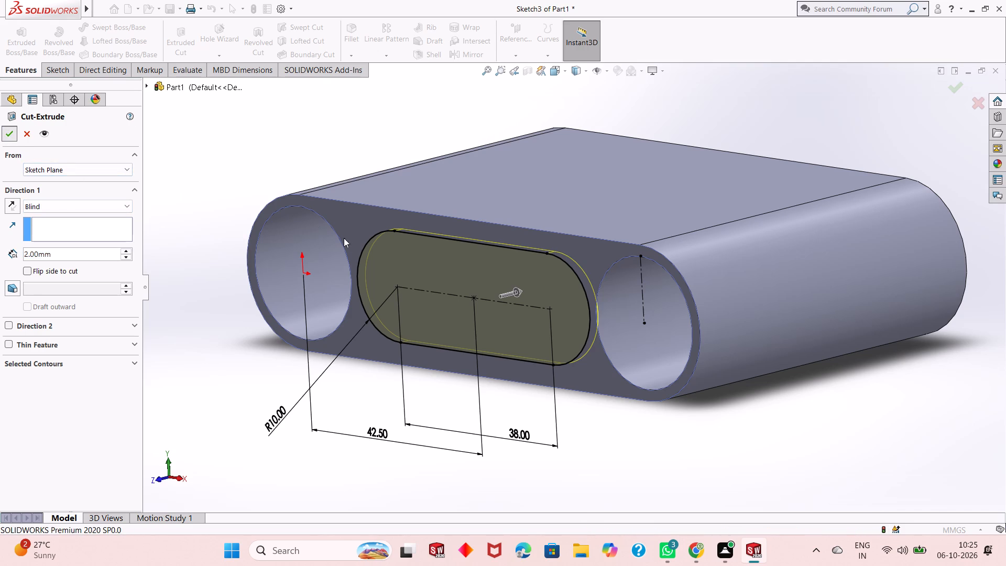
{"action": "left_click", "coordinate": [243, 331]}
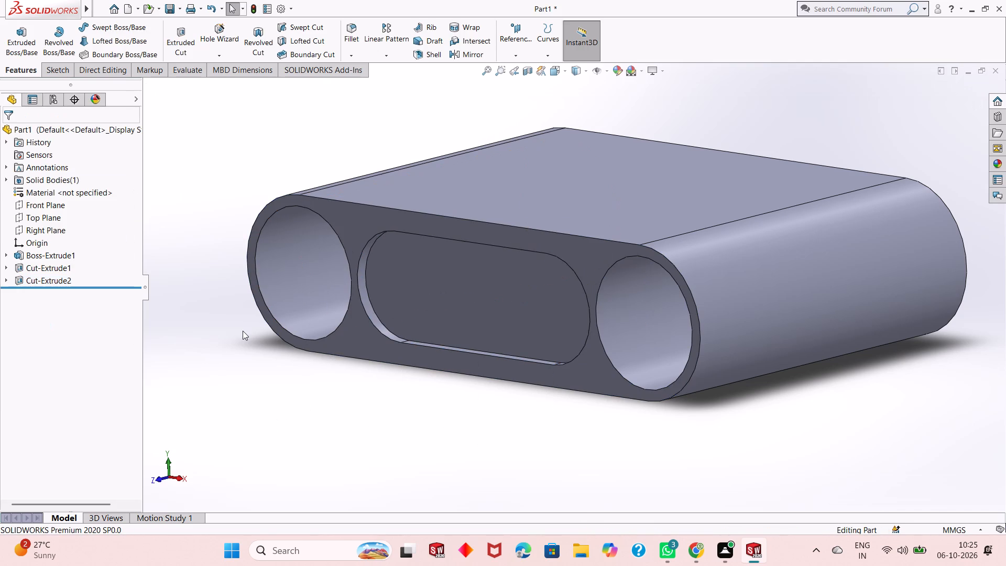
Examine the slot recess and the two end holes from several angles.
{"action": "middle_click_drag", "start_coordinate": [444, 442], "coordinate": [445, 389]}
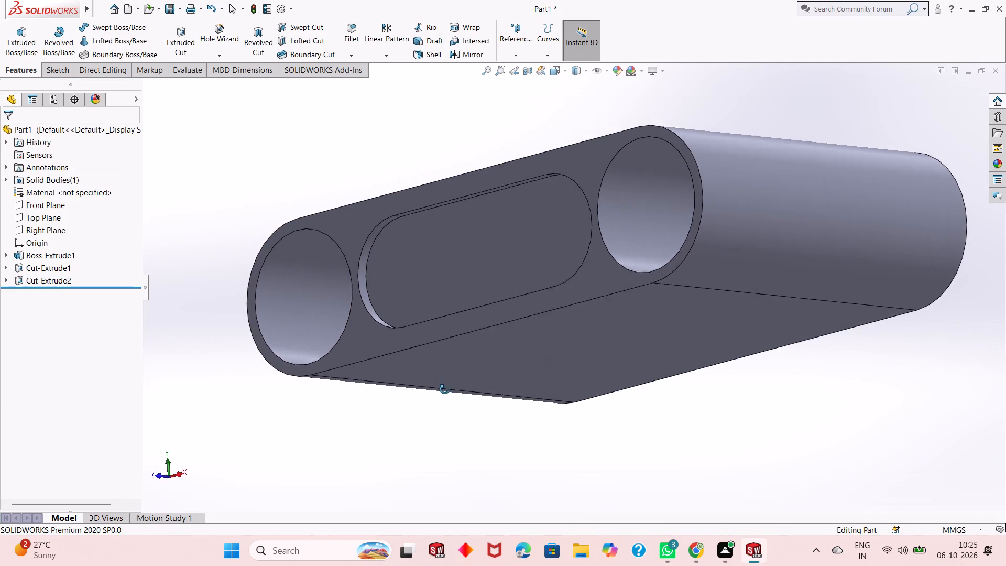
{"action": "middle_click_drag", "start_coordinate": [445, 389], "coordinate": [479, 413]}
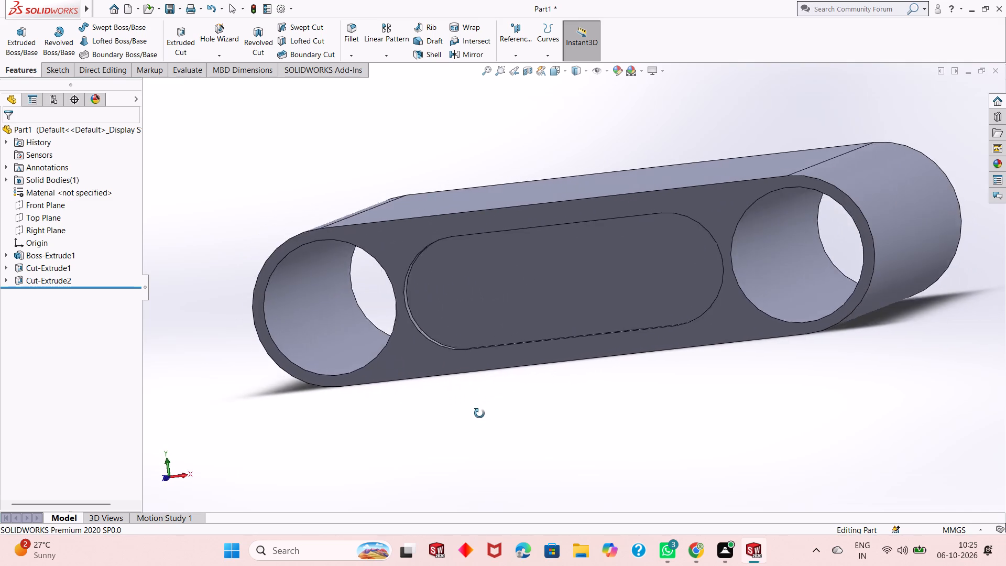
{"action": "middle_click_drag", "start_coordinate": [479, 413], "coordinate": [441, 426]}
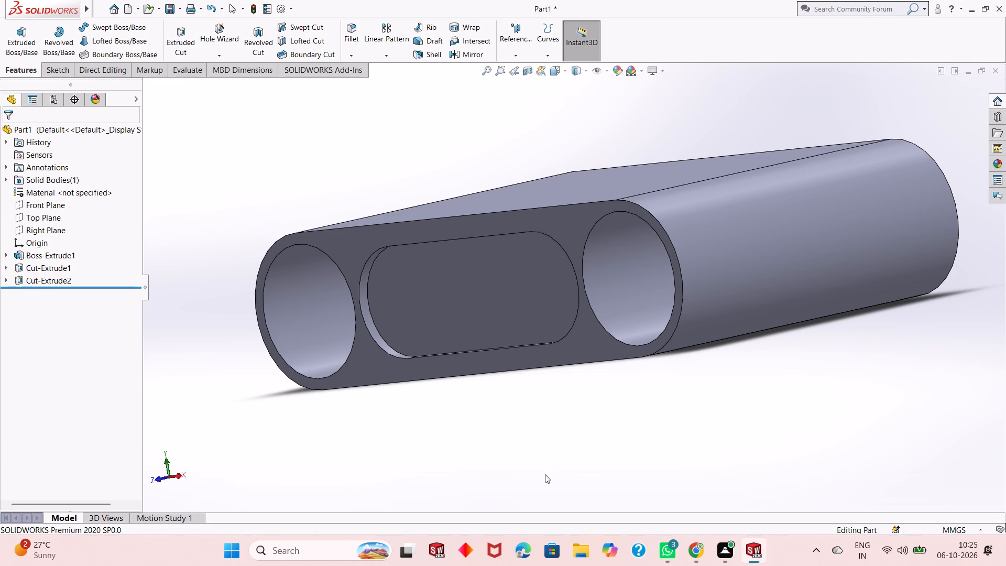
{"action": "middle_click_drag", "start_coordinate": [472, 441], "coordinate": [485, 456]}
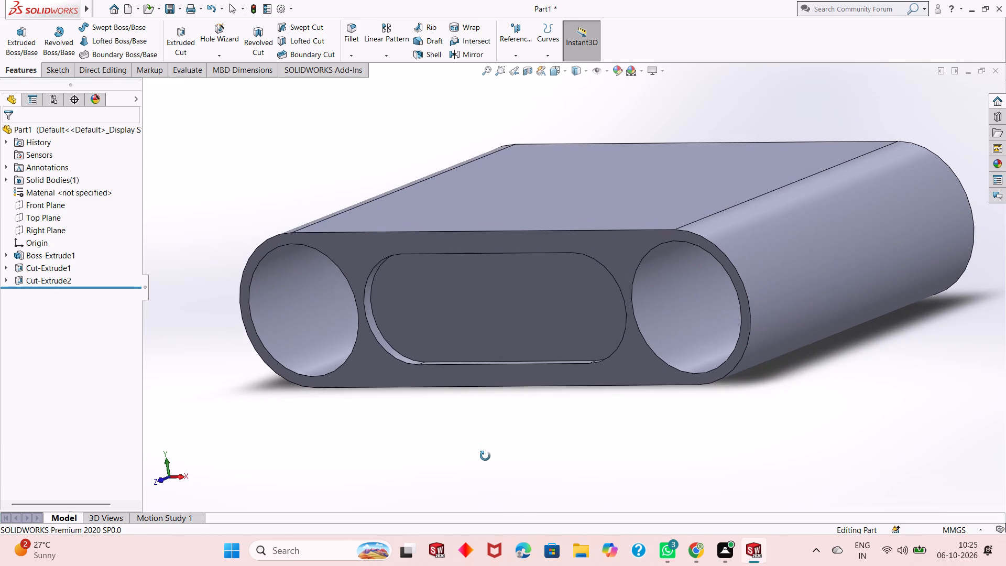
{"action": "middle_click_drag", "start_coordinate": [485, 456], "coordinate": [490, 482]}
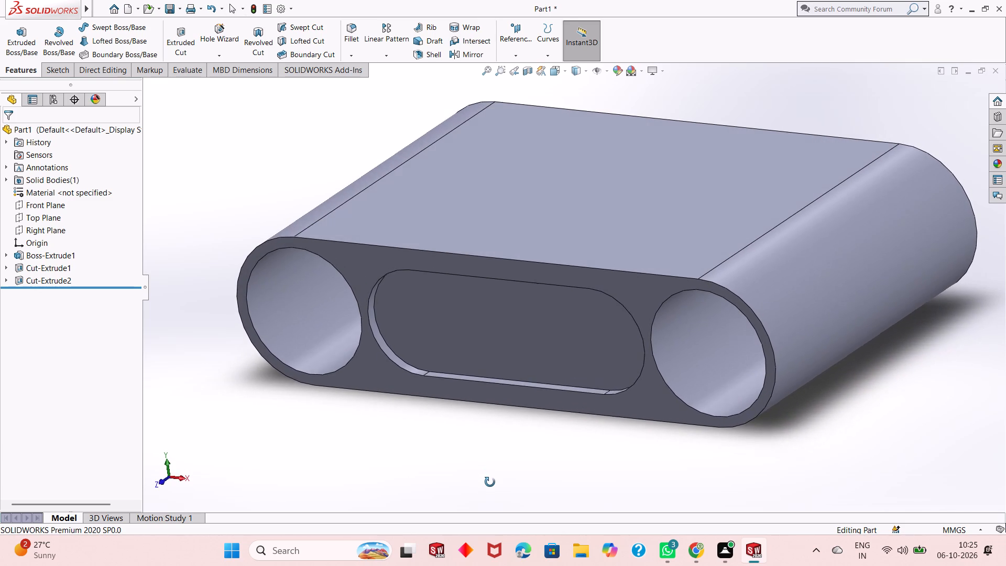
{"action": "middle_click_drag", "start_coordinate": [490, 482], "coordinate": [496, 481]}
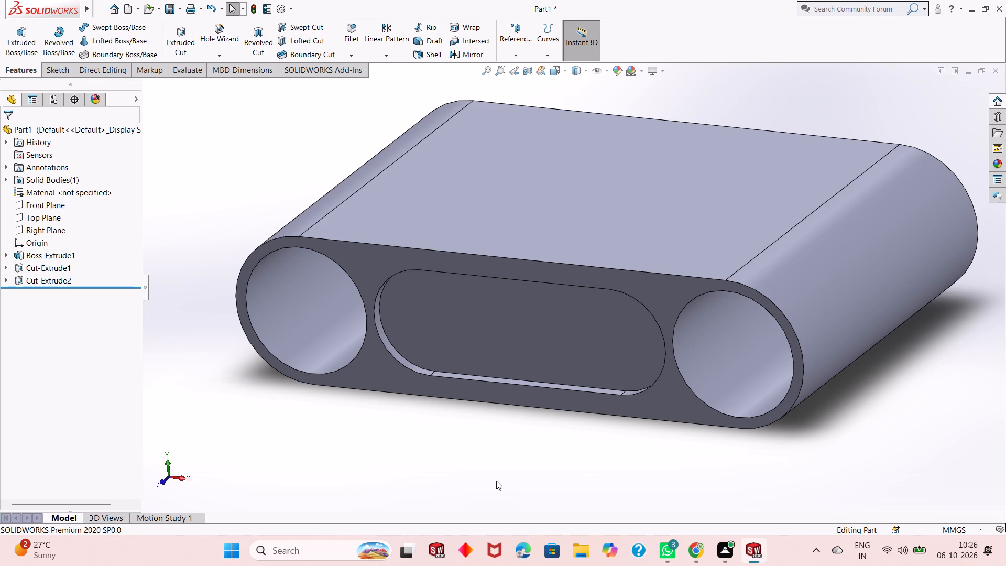
{"action": "scroll", "coordinate": [681, 364], "scroll_direction": "down", "scroll_amount": 1}
{"action": "middle_click_drag", "start_coordinate": [538, 417], "coordinate": [543, 351]}
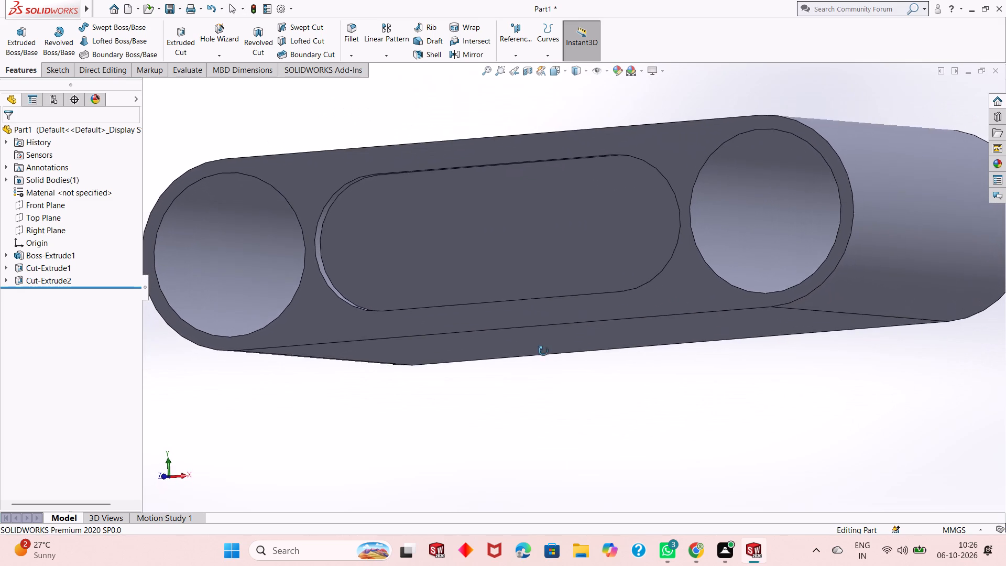
{"action": "middle_click_drag", "start_coordinate": [543, 351], "coordinate": [534, 384]}
{"action": "scroll", "coordinate": [516, 338], "scroll_direction": "down", "scroll_amount": 1}
{"action": "scroll", "coordinate": [516, 338], "scroll_direction": "up", "scroll_amount": 3}
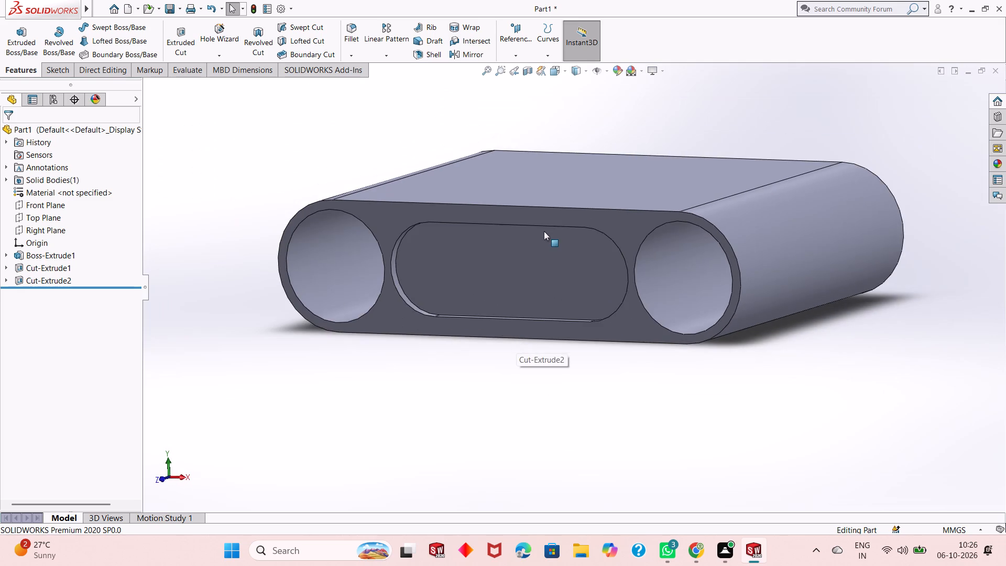
{"action": "scroll", "coordinate": [546, 216], "scroll_direction": "down", "scroll_amount": 2}
{"action": "middle_click_drag", "start_coordinate": [428, 420], "coordinate": [488, 410]}
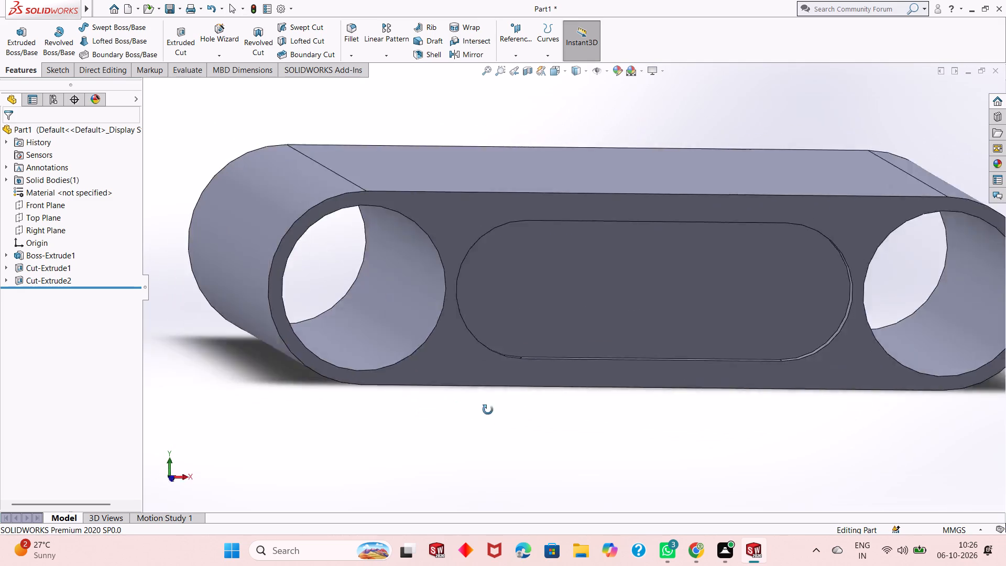
{"action": "middle_click_drag", "start_coordinate": [488, 410], "coordinate": [447, 412]}
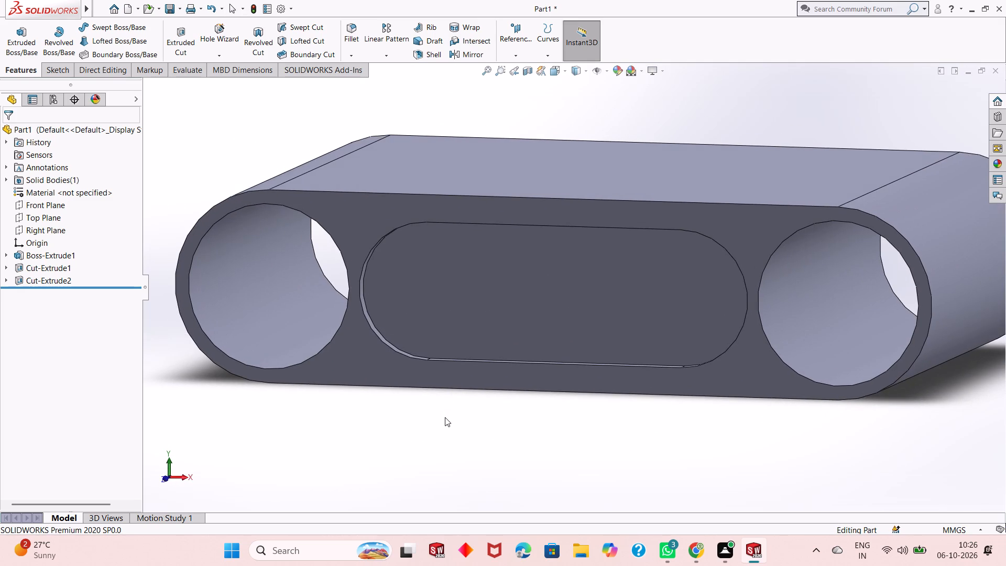
{"action": "middle_click_drag", "start_coordinate": [445, 417], "coordinate": [427, 420]}
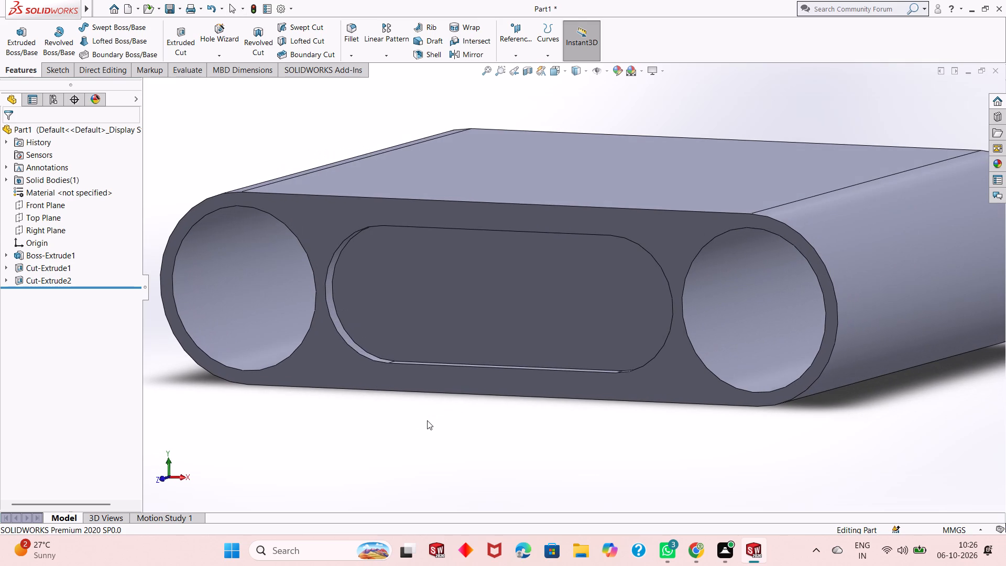
{"action": "scroll", "coordinate": [474, 432], "scroll_direction": "up", "scroll_amount": 1}
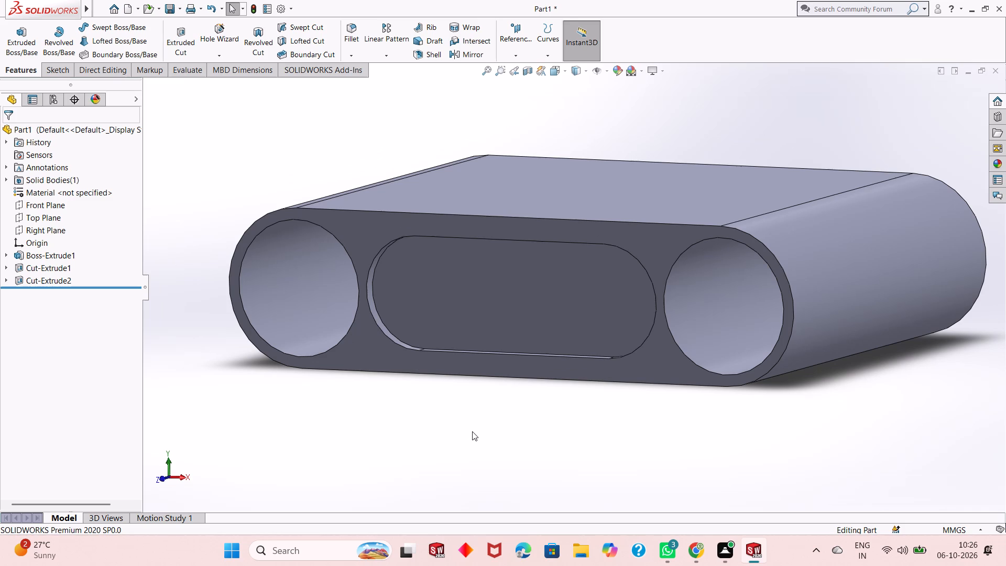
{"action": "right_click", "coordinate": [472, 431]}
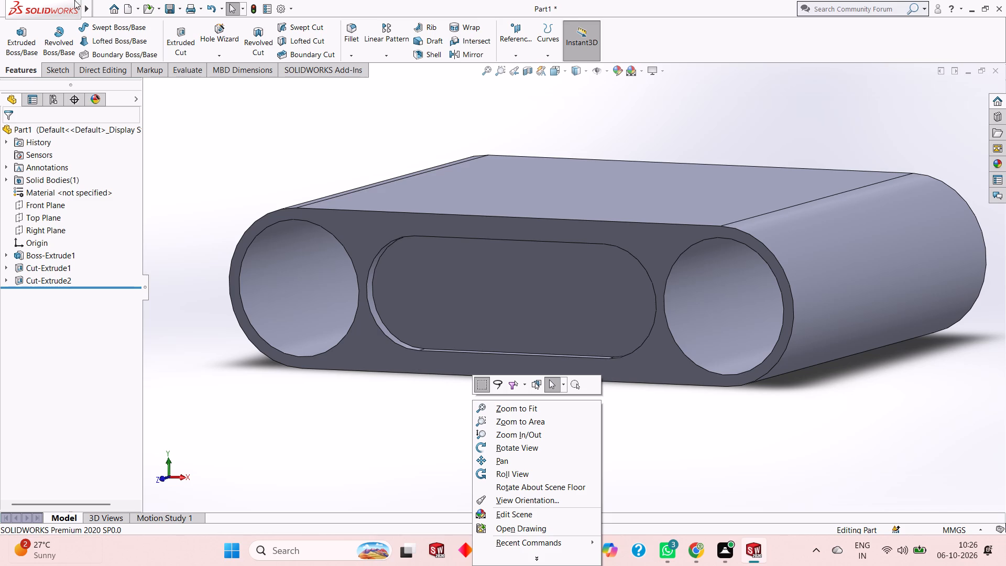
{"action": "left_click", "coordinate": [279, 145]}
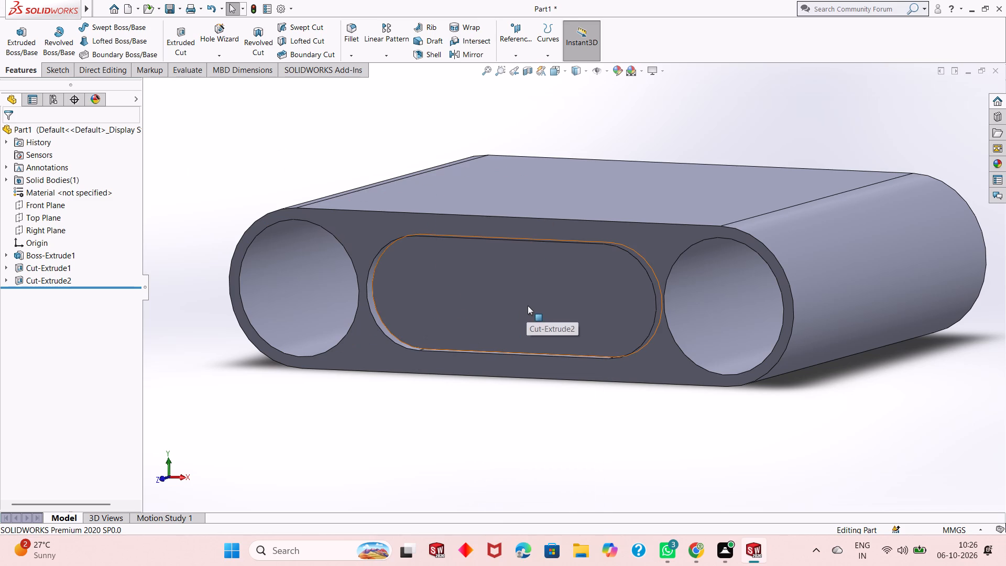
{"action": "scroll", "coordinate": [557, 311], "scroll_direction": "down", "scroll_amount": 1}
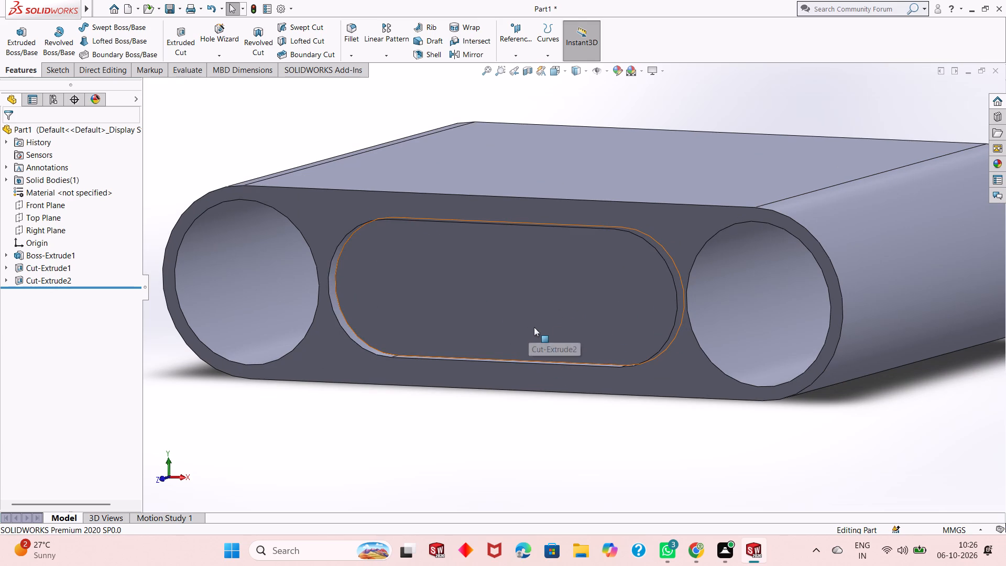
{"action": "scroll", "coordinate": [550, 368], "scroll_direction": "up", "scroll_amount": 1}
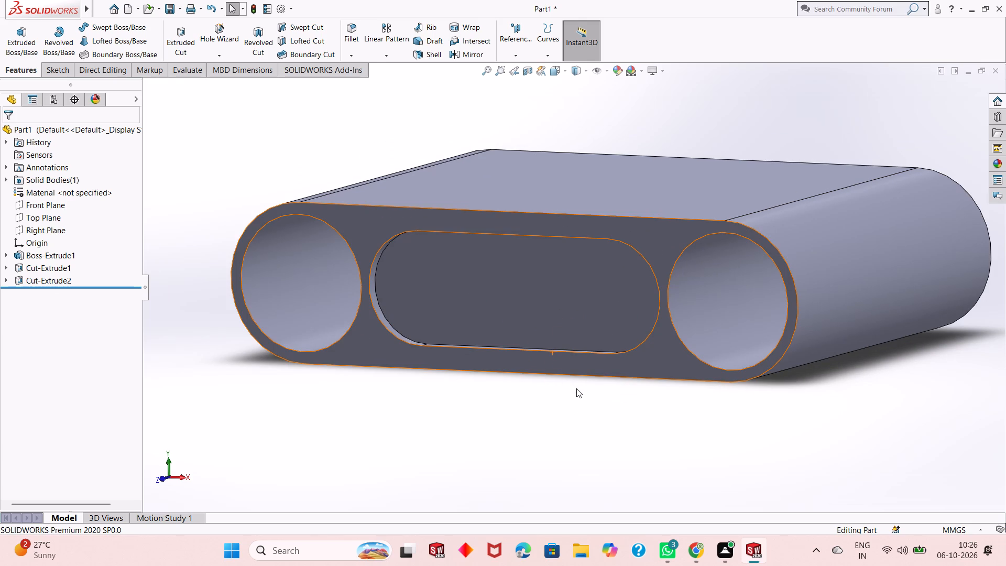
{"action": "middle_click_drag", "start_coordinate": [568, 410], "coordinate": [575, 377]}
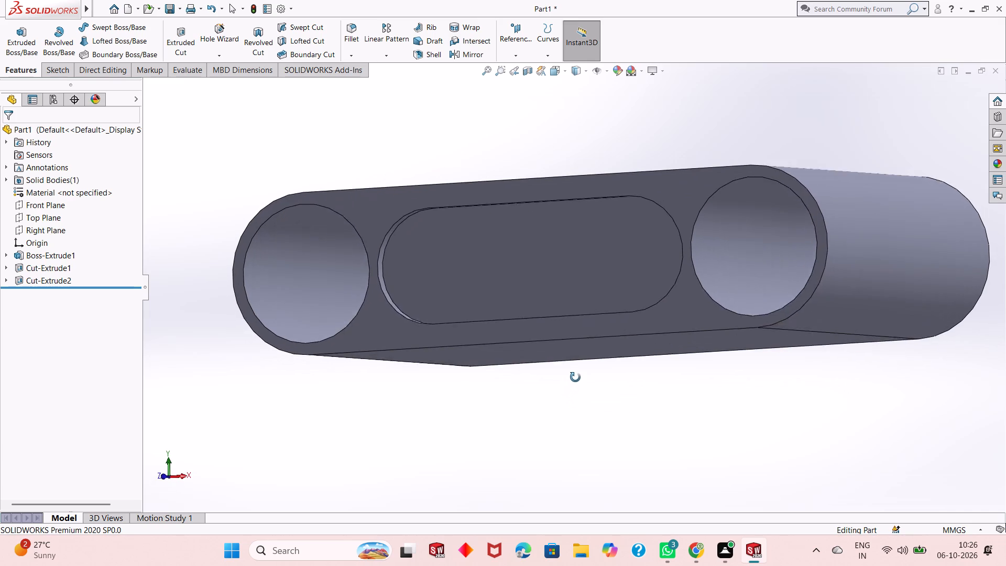
Sketch a circle about 40 mm in diameter at the centre of the body's flat upper face.
{"action": "middle_click_drag", "start_coordinate": [575, 377], "coordinate": [570, 415]}
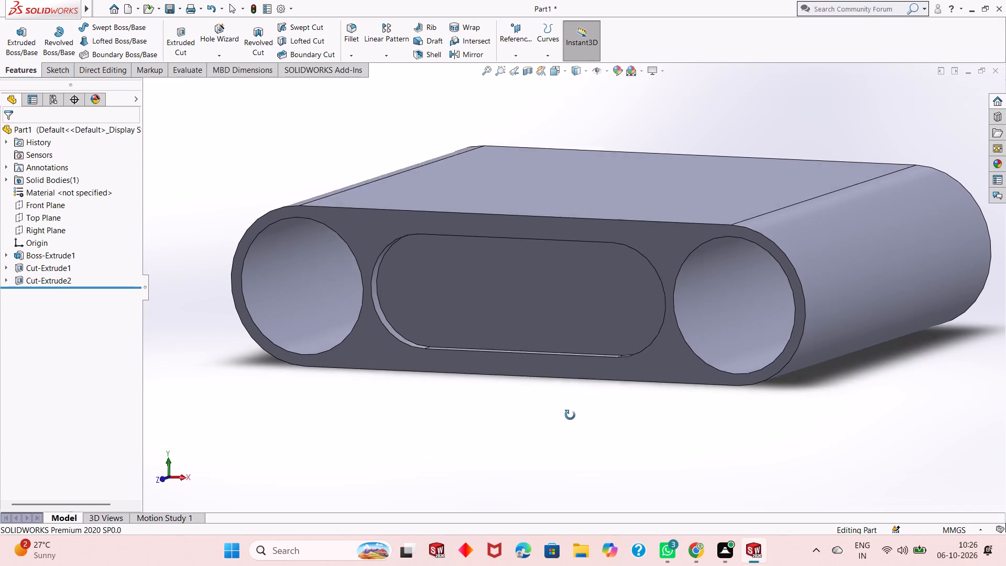
{"action": "middle_click_drag", "start_coordinate": [570, 415], "coordinate": [474, 449]}
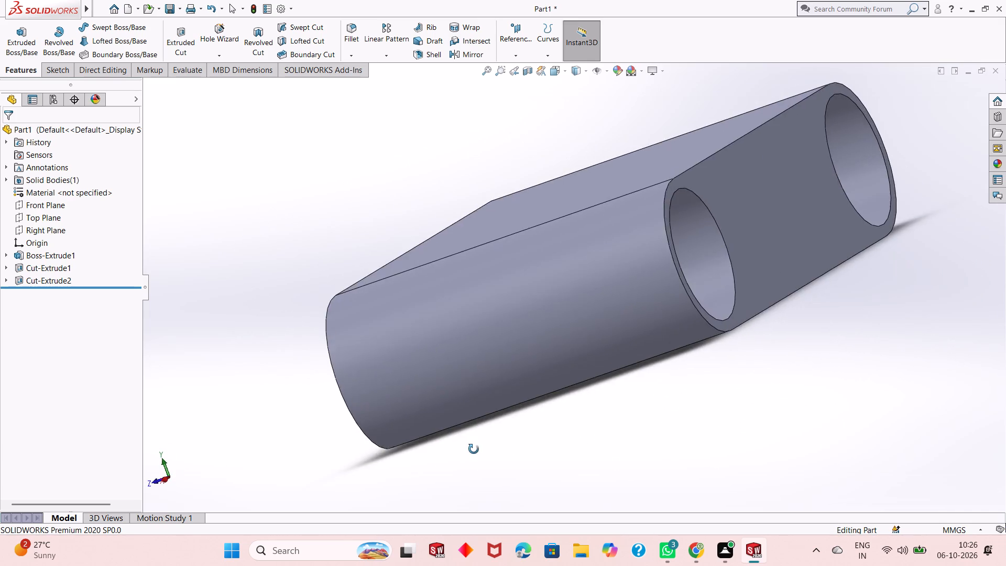
{"action": "middle_click_drag", "start_coordinate": [474, 449], "coordinate": [567, 454]}
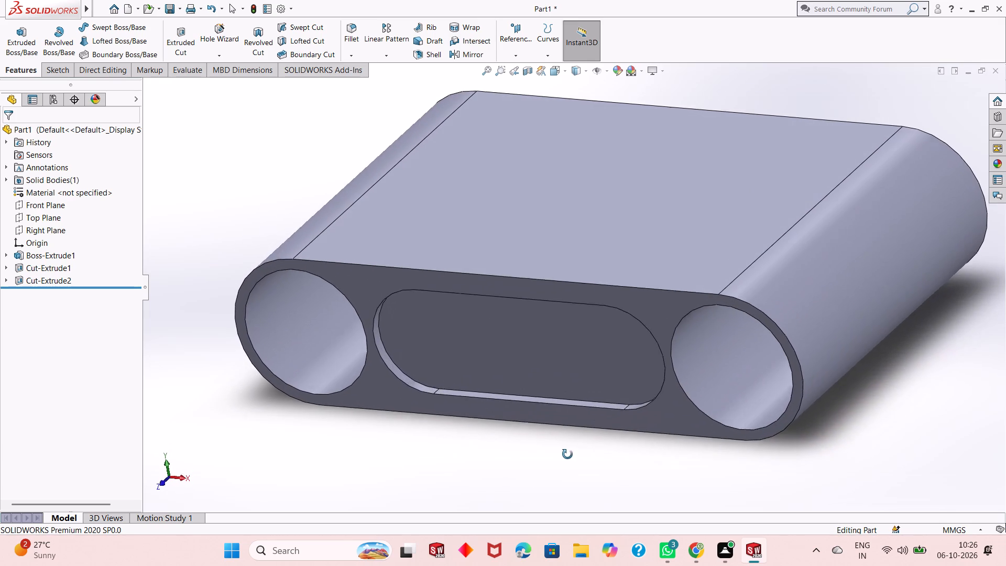
{"action": "middle_click_drag", "start_coordinate": [567, 454], "coordinate": [567, 455]}
{"action": "left_click", "coordinate": [597, 212]}
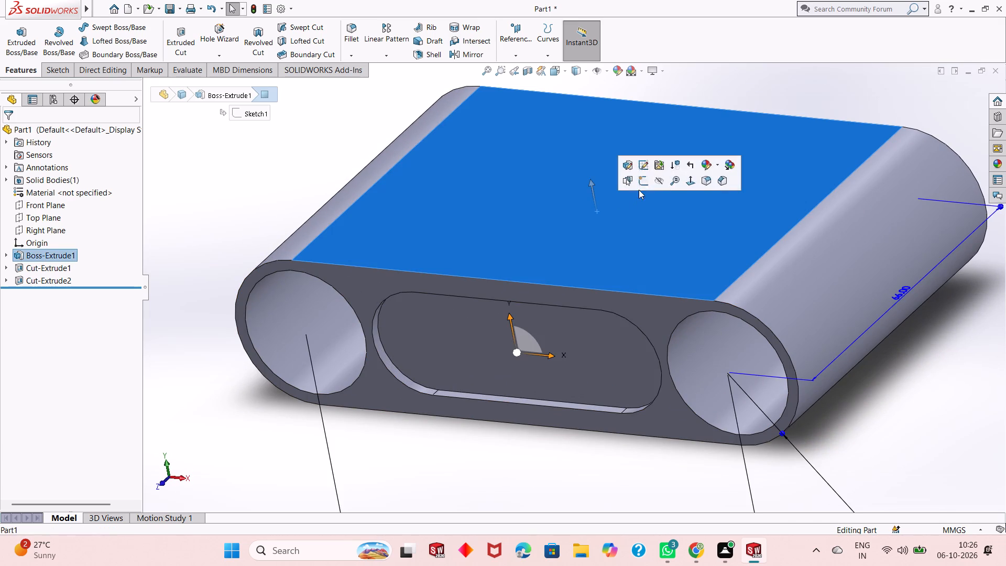
{"action": "left_click", "coordinate": [646, 179]}
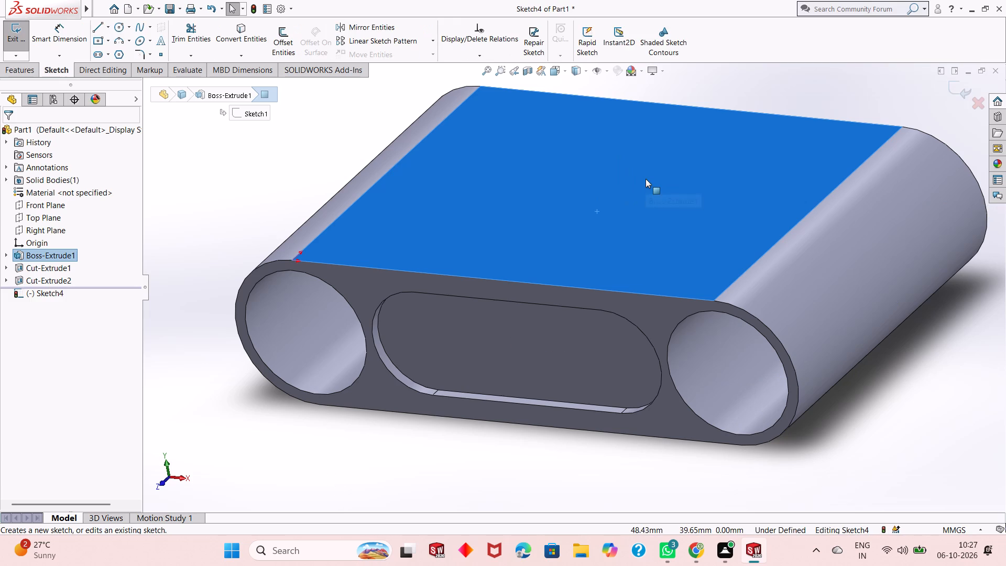
{"action": "key", "text": "ctrl+8"}
{"action": "key", "text": "Escape"}
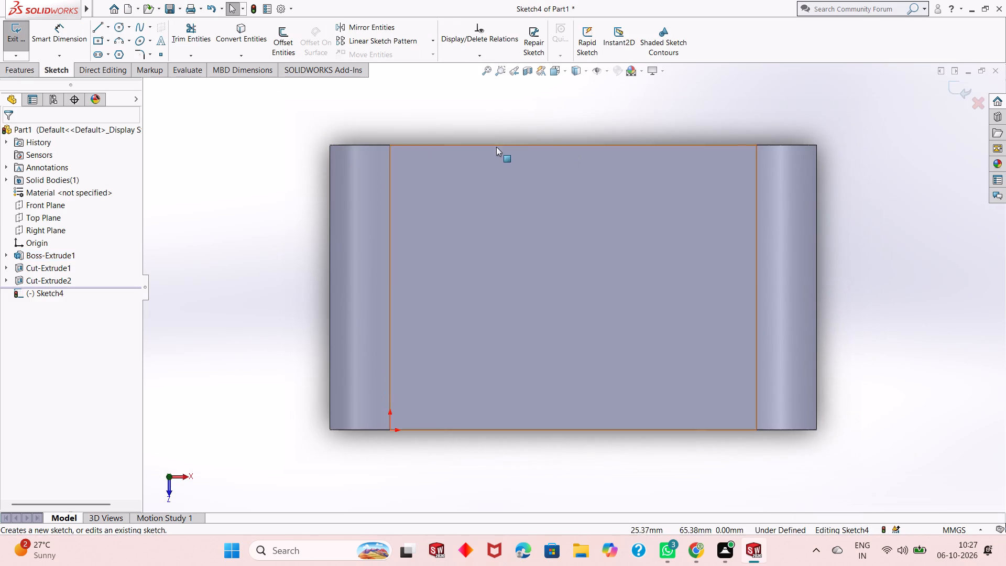
{"action": "left_click", "coordinate": [118, 25]}
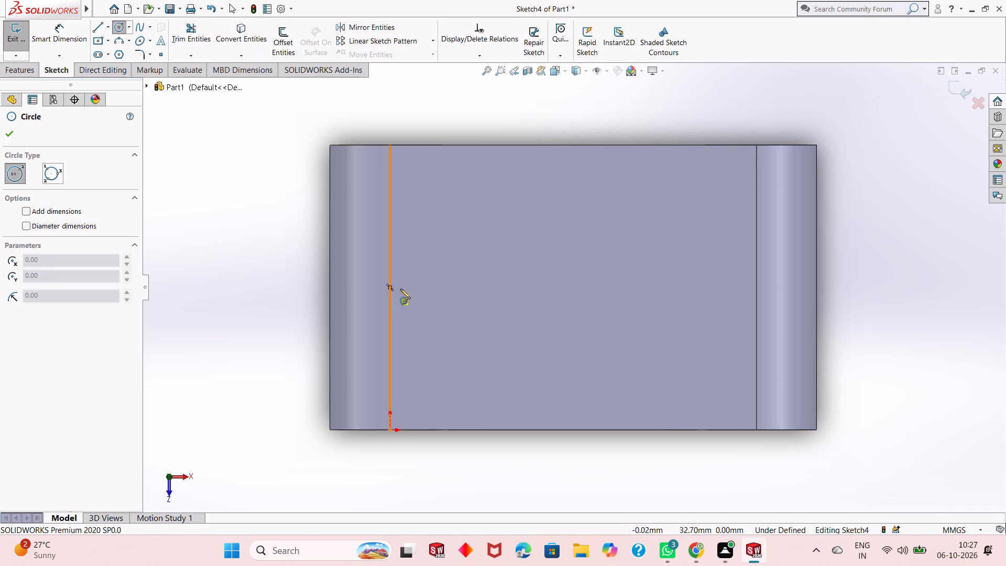
{"action": "left_click", "coordinate": [573, 289]}
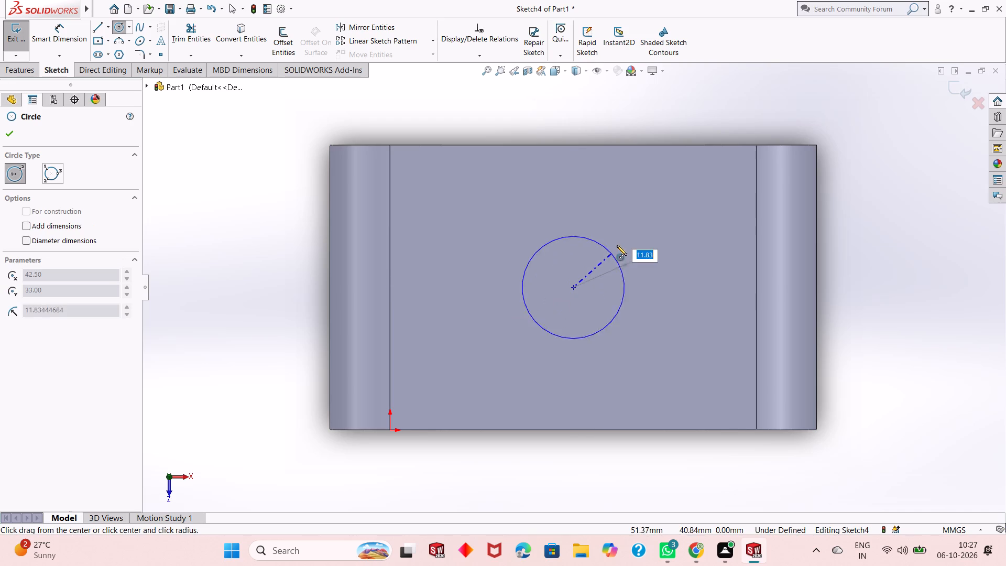
{"action": "left_click", "coordinate": [625, 217]}
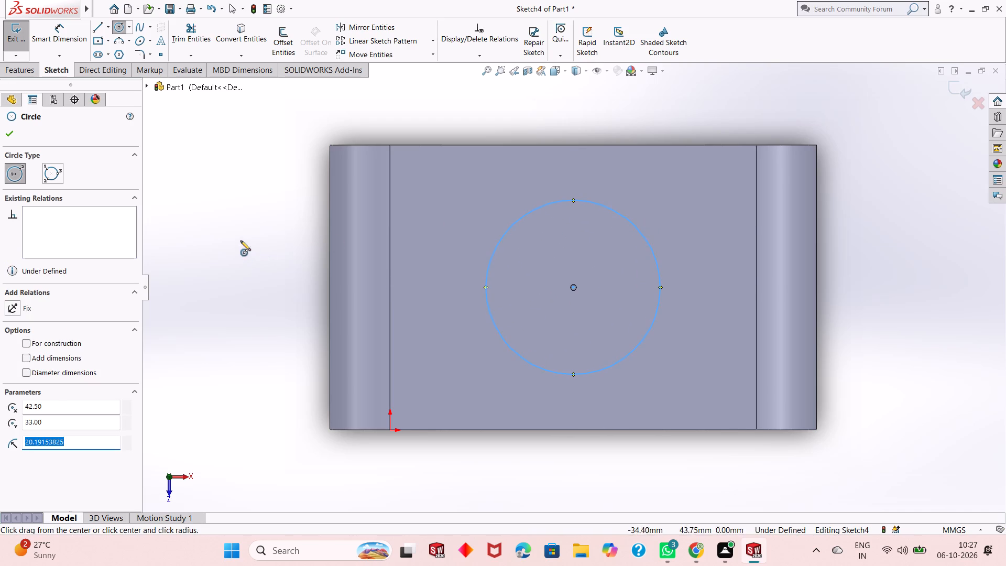
{"action": "right_click", "coordinate": [240, 241]}
{"action": "left_click", "coordinate": [257, 249]}
Dimension the circle on the upper face with a diameter of 60 mm.
{"action": "left_click", "coordinate": [70, 37]}
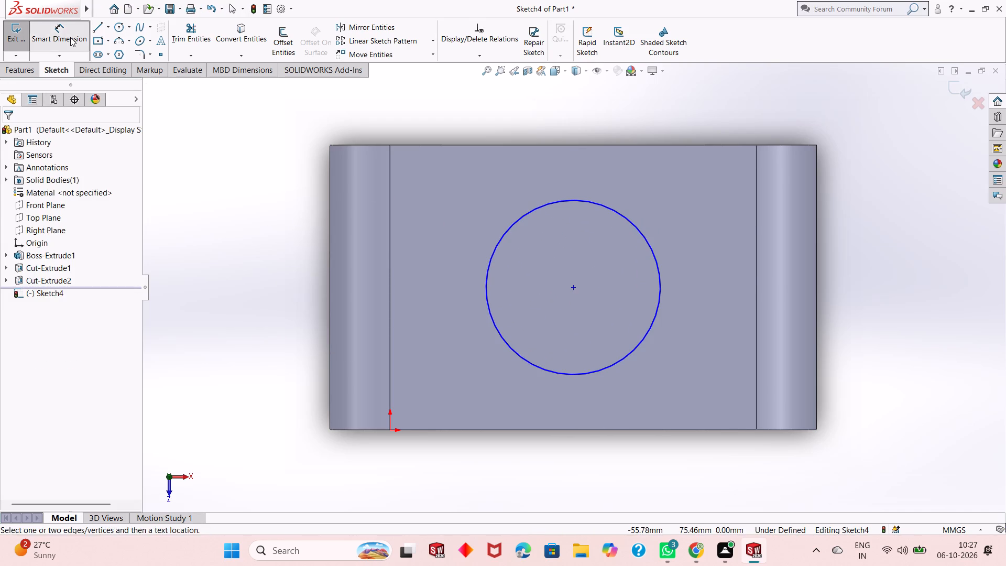
{"action": "left_click", "coordinate": [496, 331]}
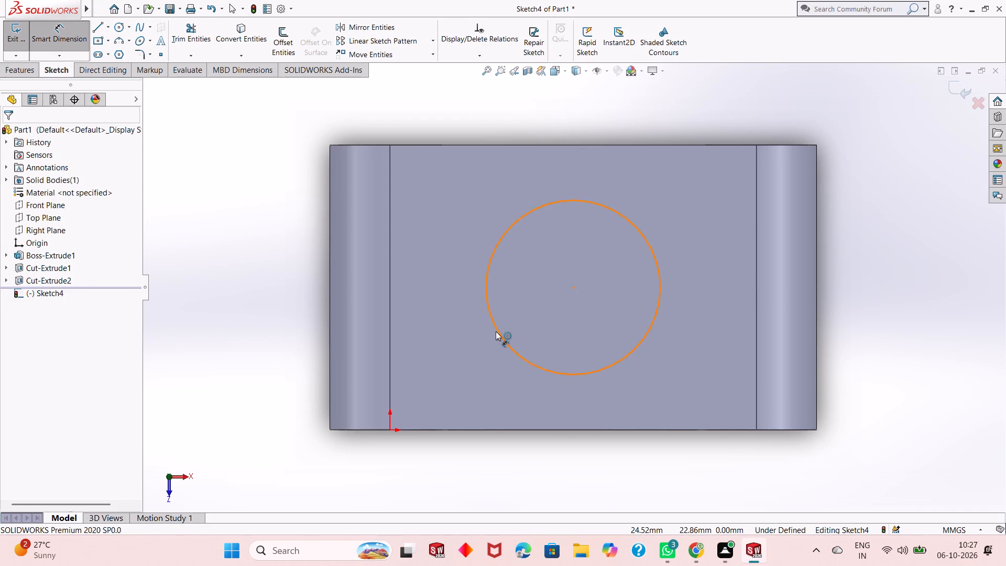
{"action": "left_click", "coordinate": [257, 432]}
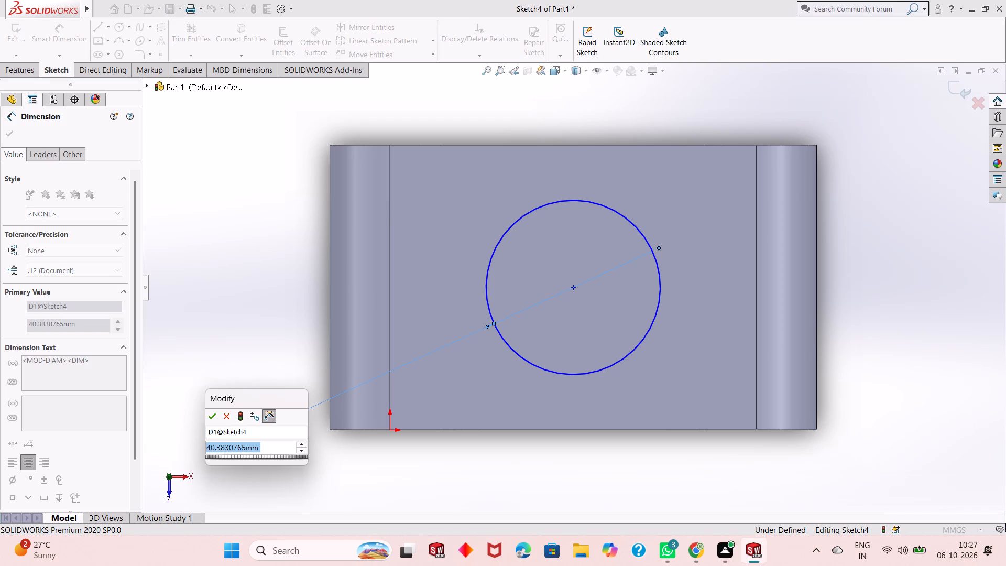
{"action": "key", "text": "6"}
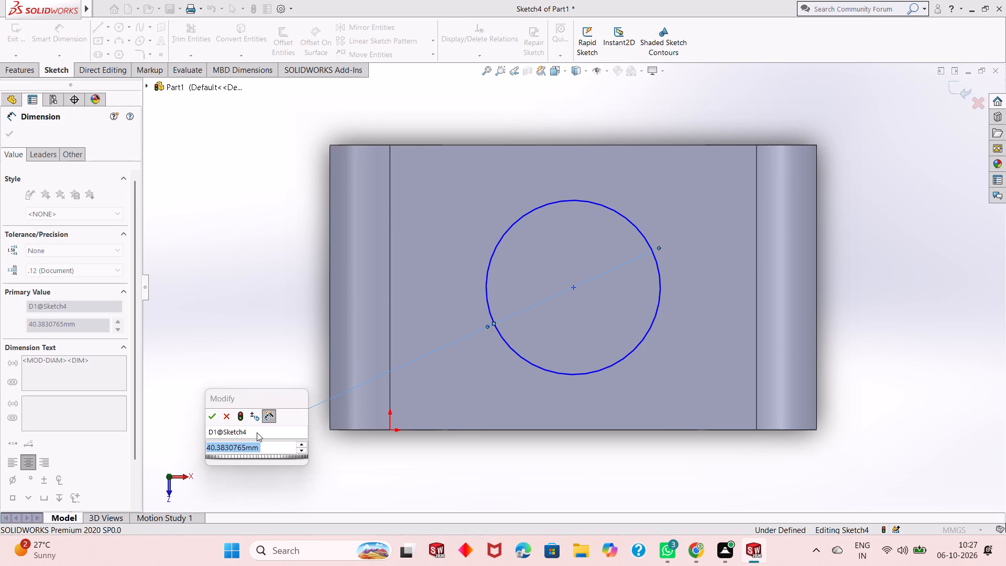
{"action": "key", "text": "0"}
{"action": "key", "text": "Return"}
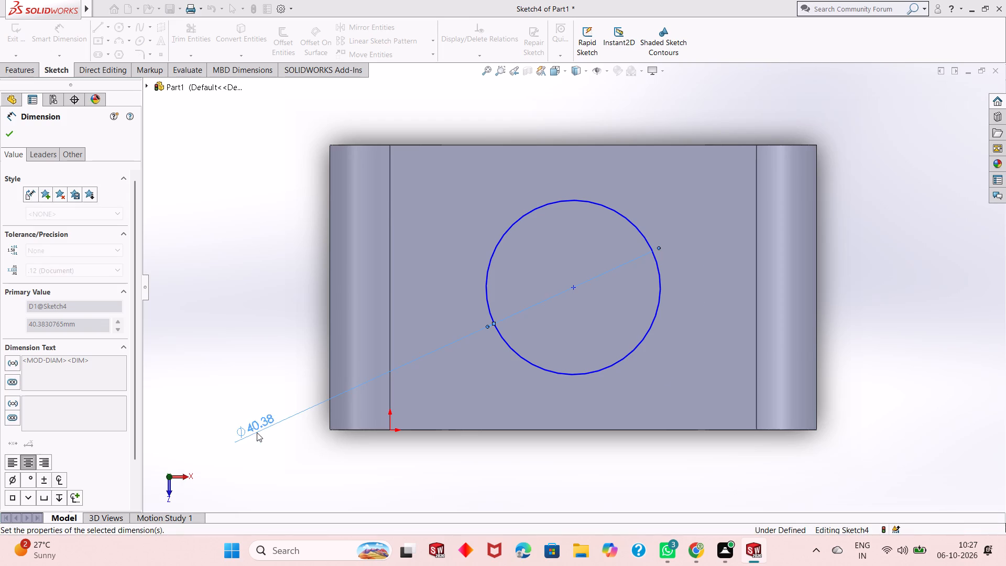
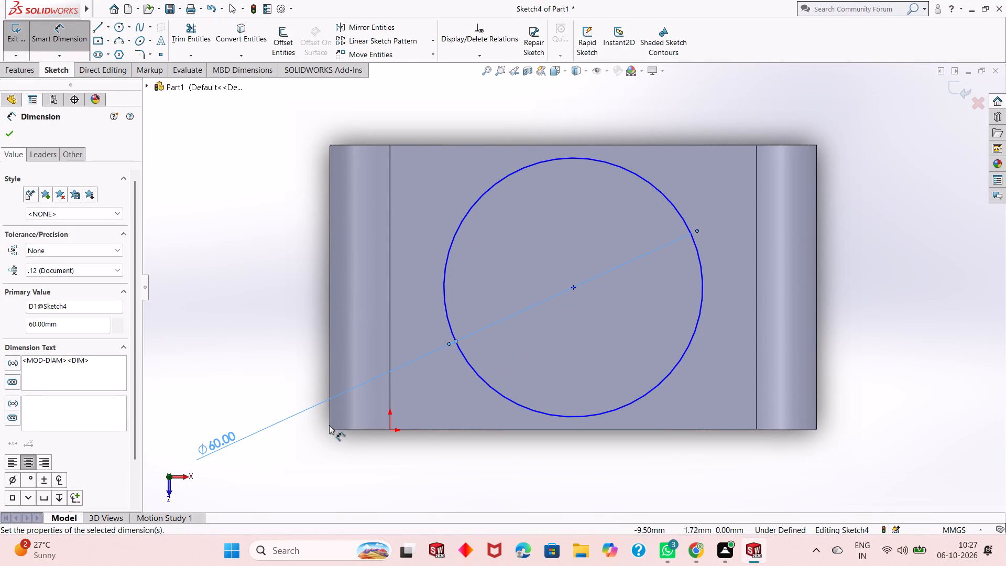
Set the diameter of the circle on the upper face to 58 mm.
{"action": "double_click", "coordinate": [227, 441]}
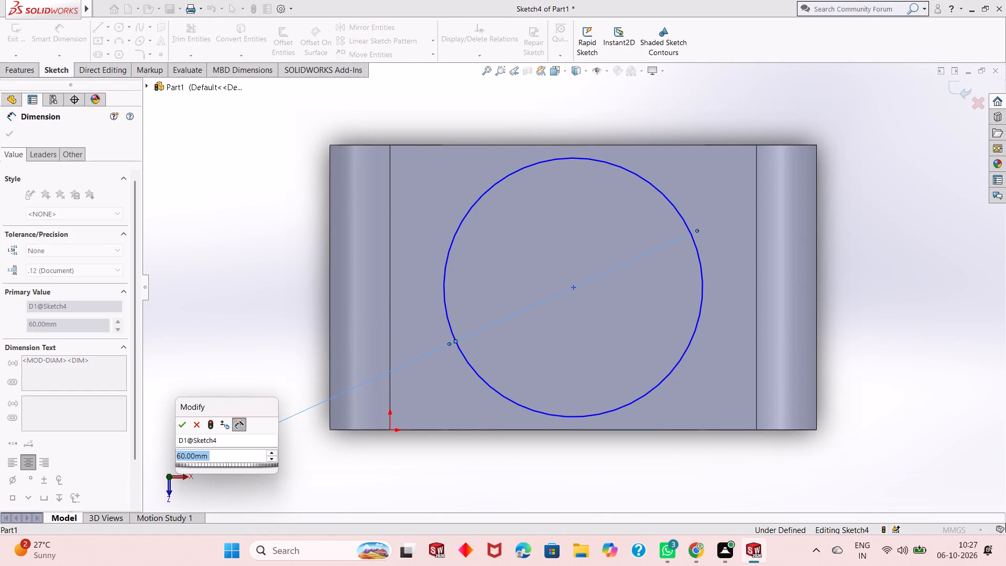
{"action": "type", "text": "58"}
{"action": "key", "text": "Return"}
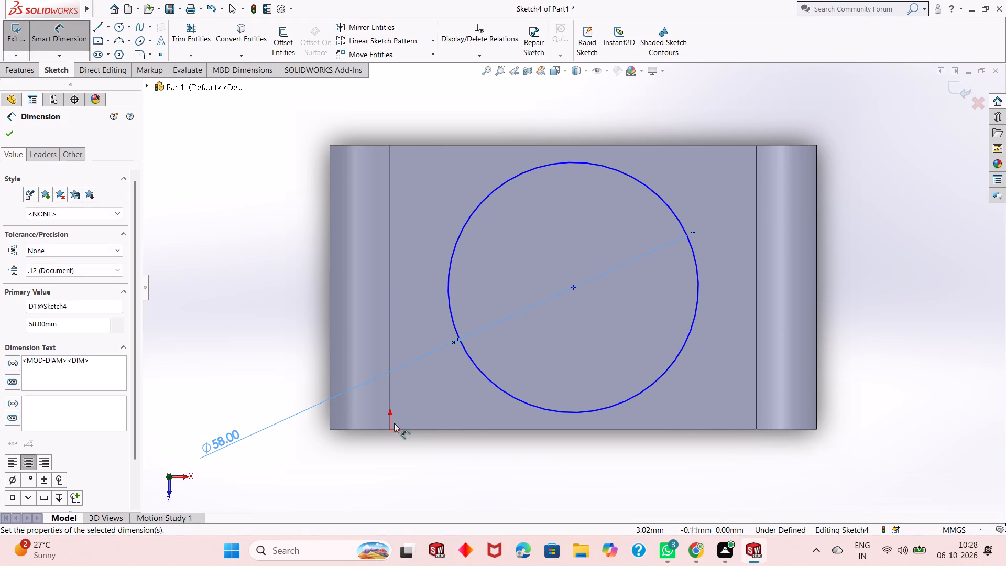
Locate the circle's centre with dimensions of 33 mm vertically from the origin and 56.5 mm horizontally from the body's left end edge.
{"action": "left_click", "coordinate": [574, 289]}
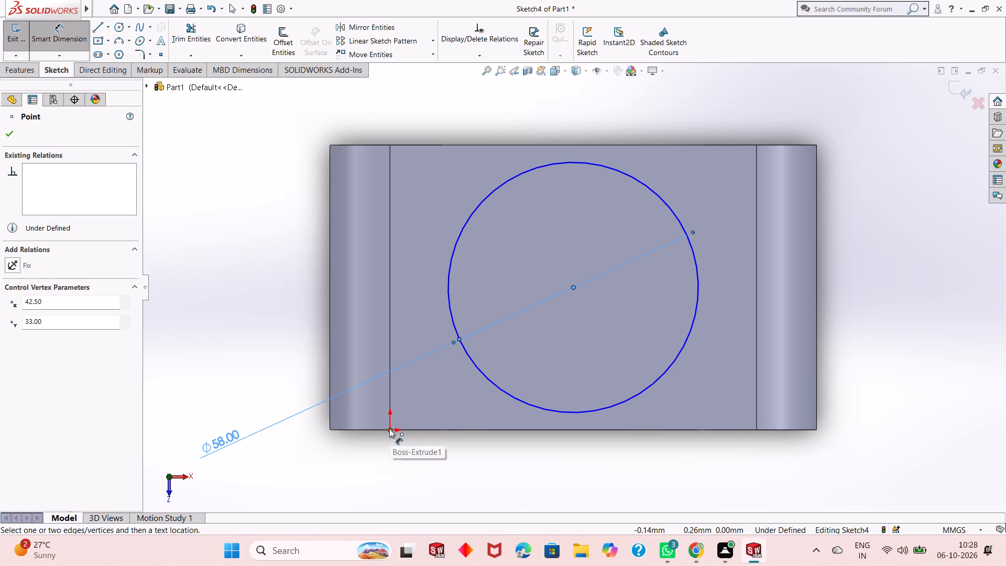
{"action": "left_click", "coordinate": [389, 429]}
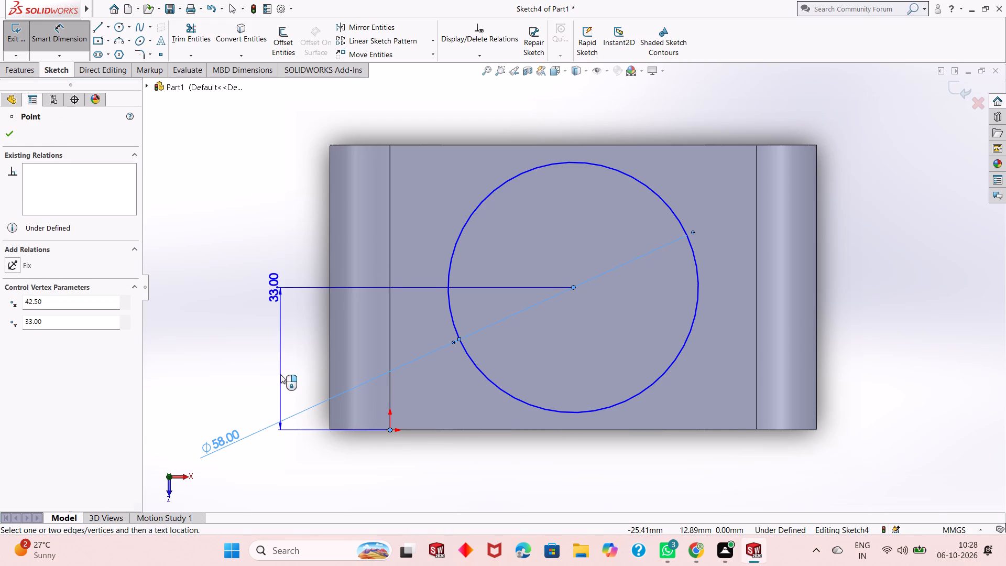
{"action": "left_click", "coordinate": [280, 374]}
{"action": "key", "text": "Return"}
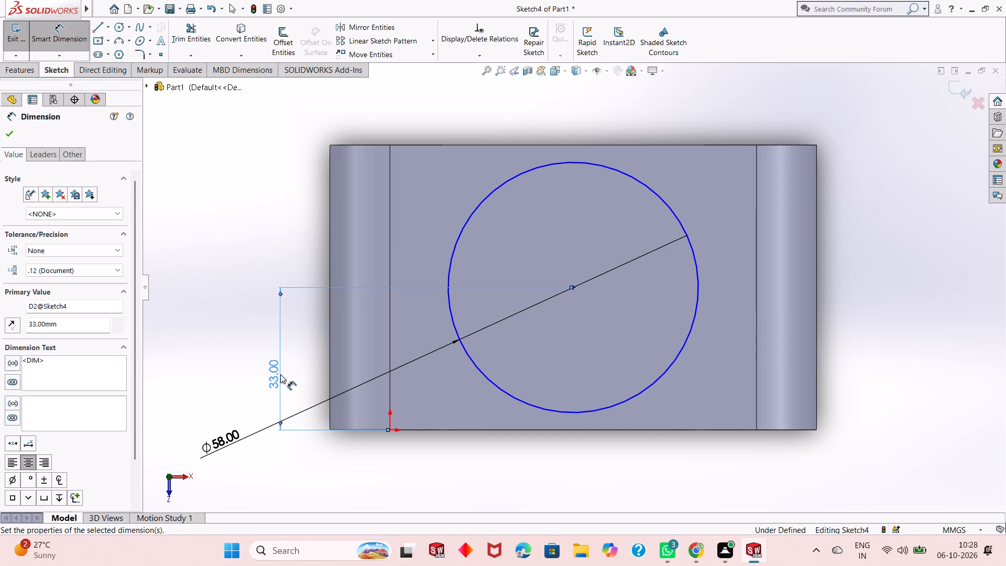
{"action": "left_click", "coordinate": [575, 287]}
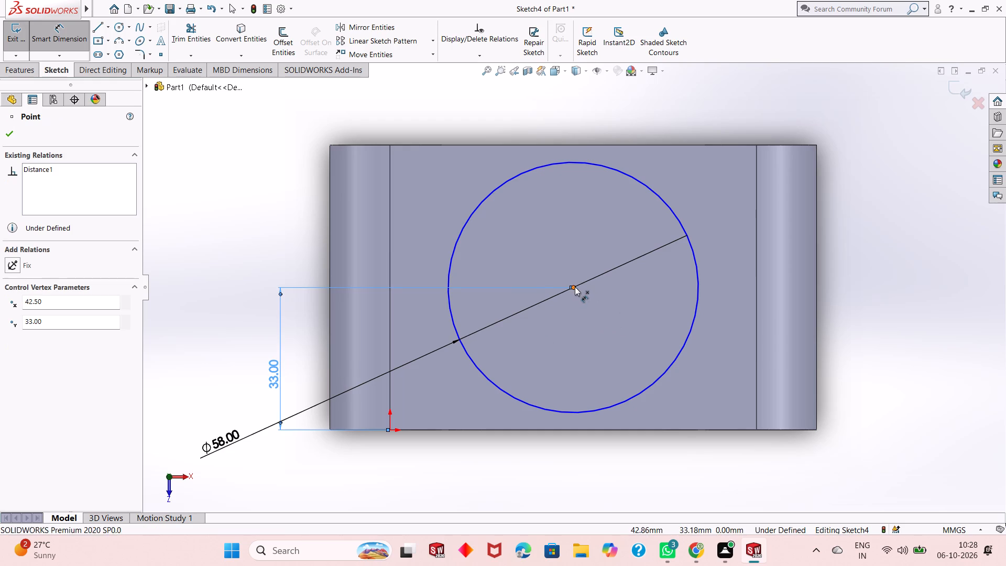
{"action": "left_click", "coordinate": [328, 205]}
{"action": "left_click", "coordinate": [410, 107]}
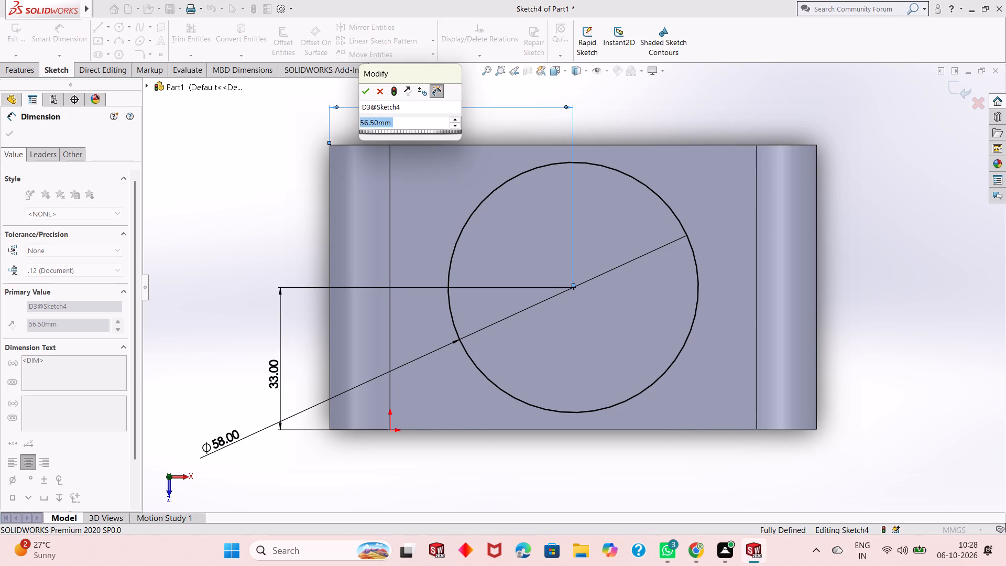
{"action": "key", "text": "Return"}
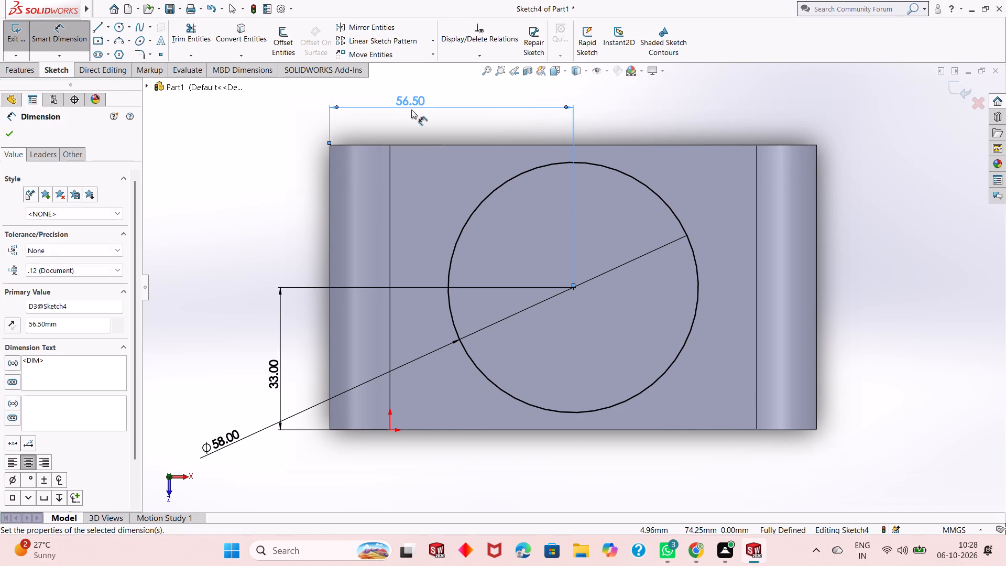
{"action": "right_click", "coordinate": [273, 178]}
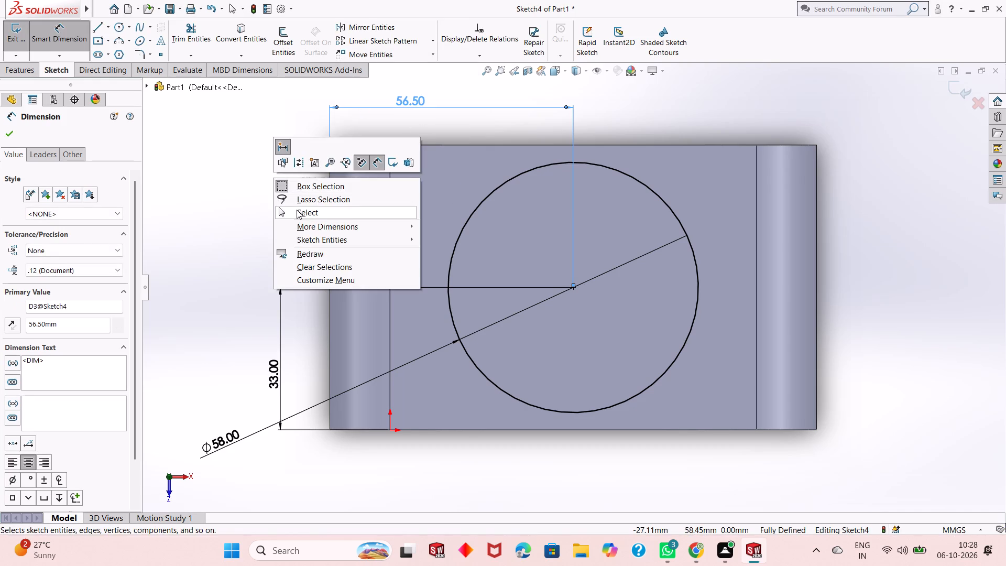
{"action": "left_click", "coordinate": [299, 211]}
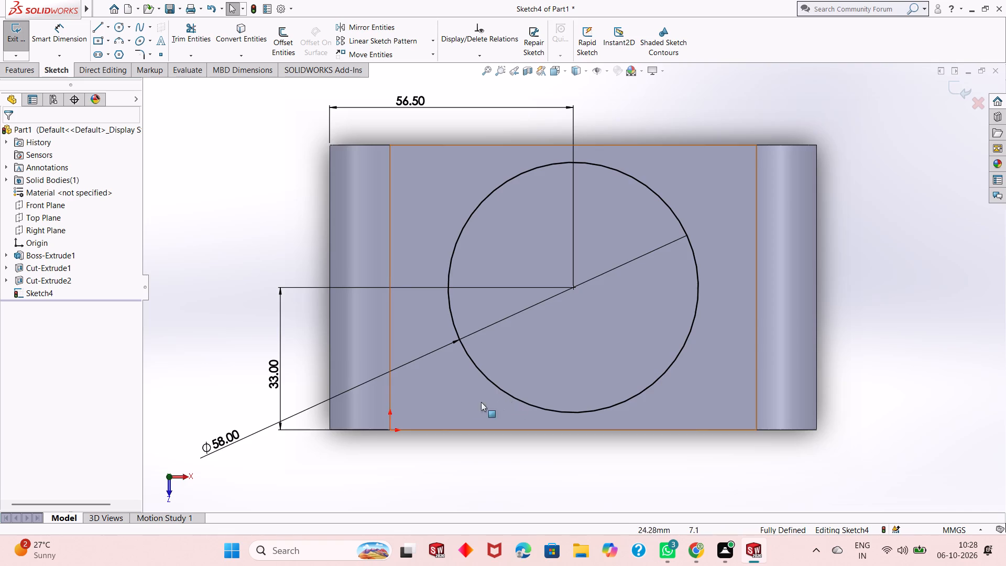
Cut the 58 mm circle through the entire body with an Extruded Cut set to Through All.
{"action": "middle_click_drag", "start_coordinate": [466, 402], "coordinate": [350, 194]}
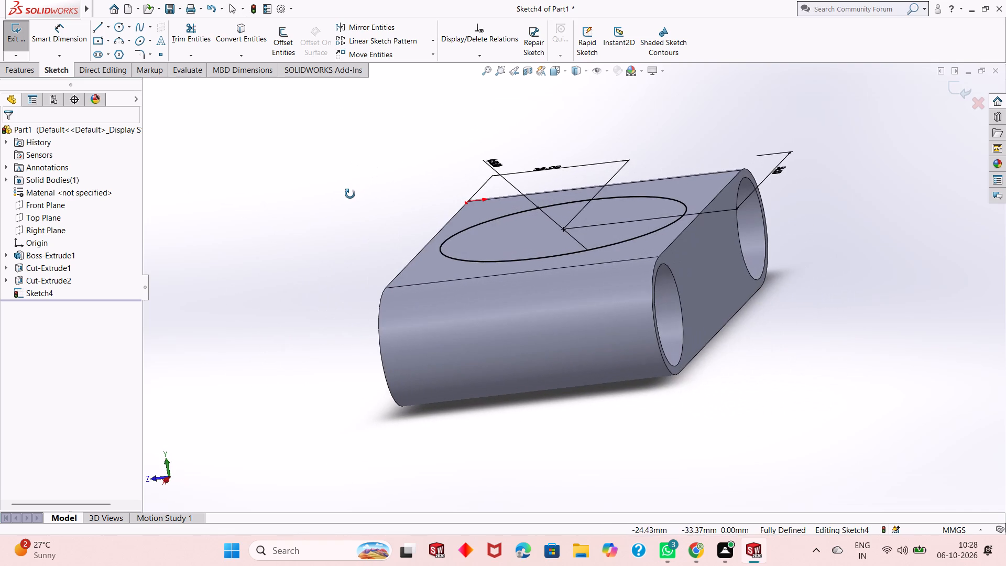
{"action": "middle_click_drag", "start_coordinate": [350, 194], "coordinate": [472, 238]}
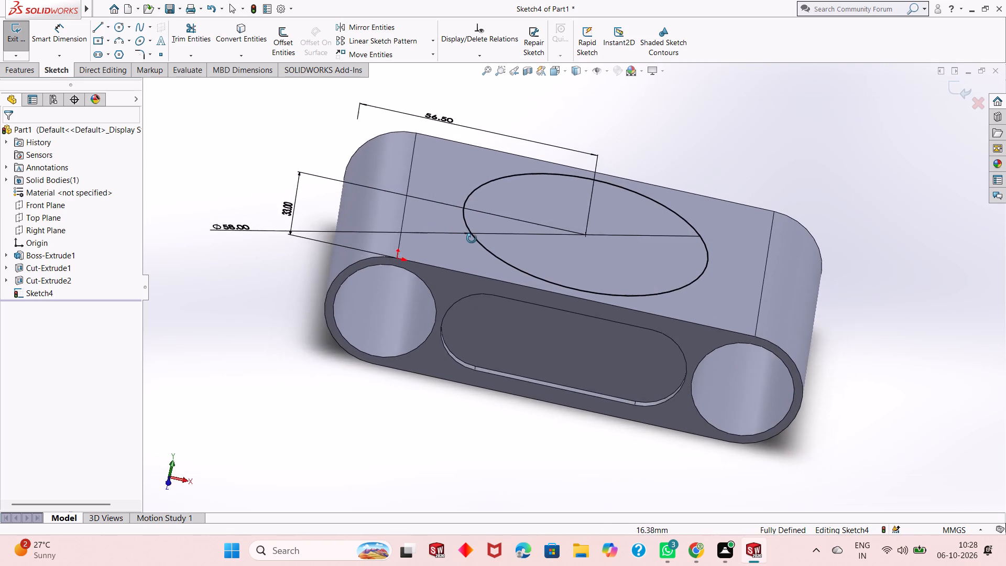
{"action": "middle_click_drag", "start_coordinate": [472, 238], "coordinate": [427, 287]}
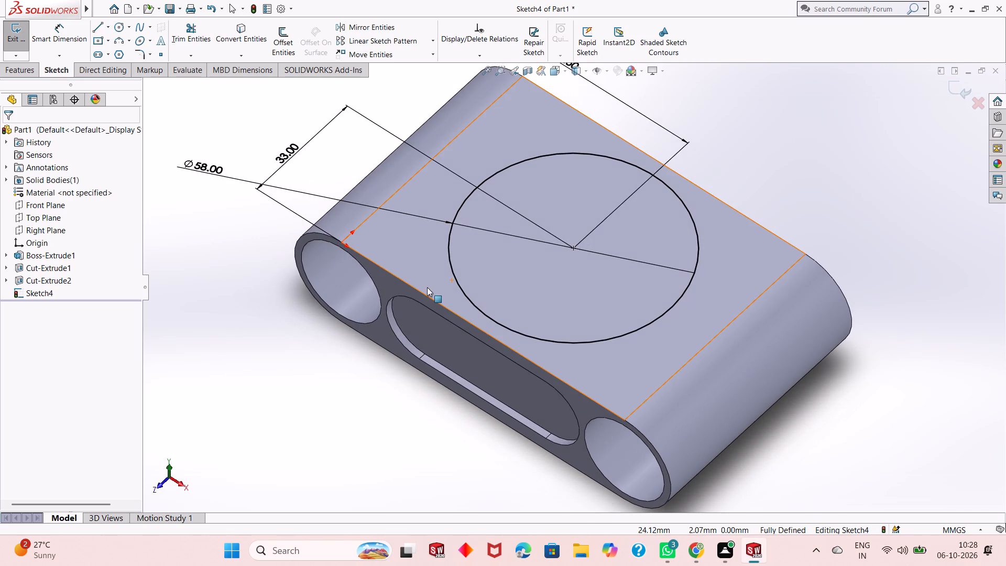
{"action": "scroll", "coordinate": [544, 328], "scroll_direction": "up", "scroll_amount": 1}
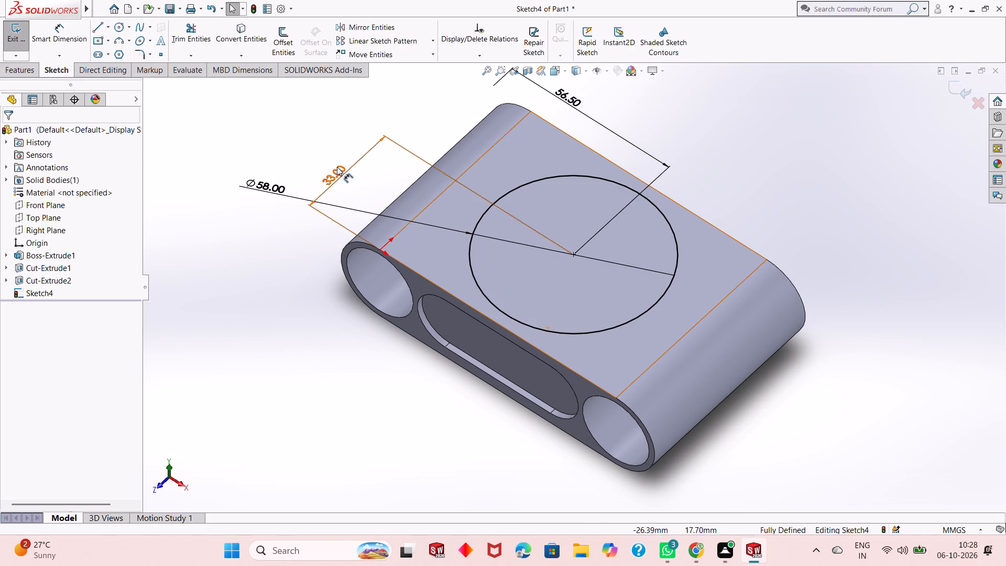
{"action": "left_click", "coordinate": [30, 65]}
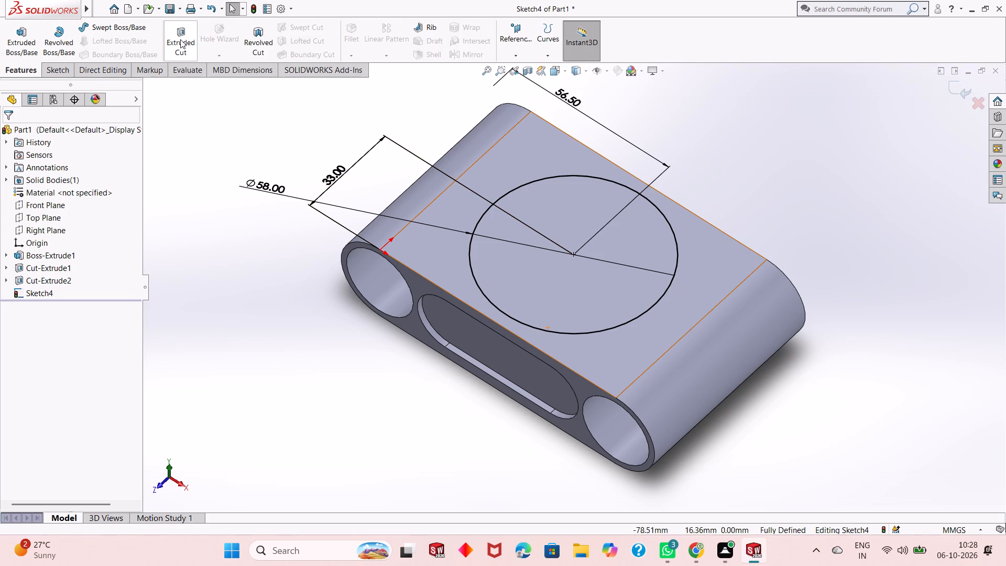
{"action": "left_click", "coordinate": [180, 39]}
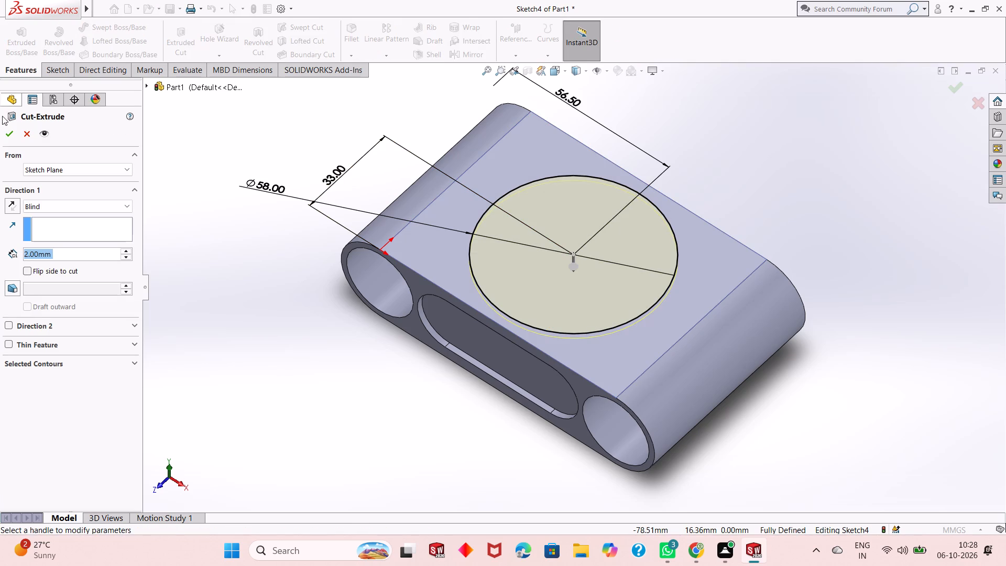
{"action": "left_click", "coordinate": [66, 206]}
{"action": "left_click", "coordinate": [72, 228]}
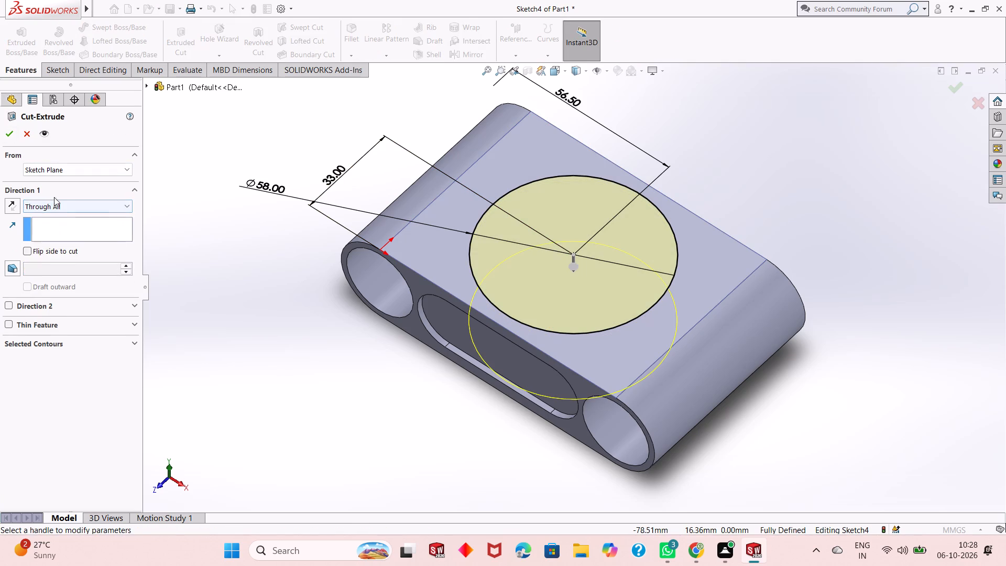
{"action": "left_click", "coordinate": [2, 143]}
{"action": "left_click", "coordinate": [7, 140]}
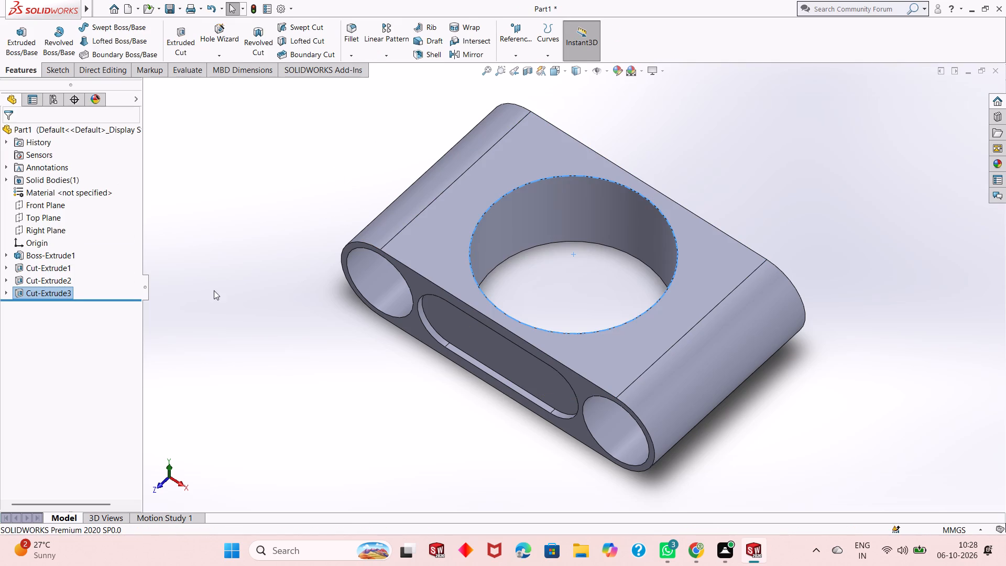
{"action": "left_click", "coordinate": [215, 291]}
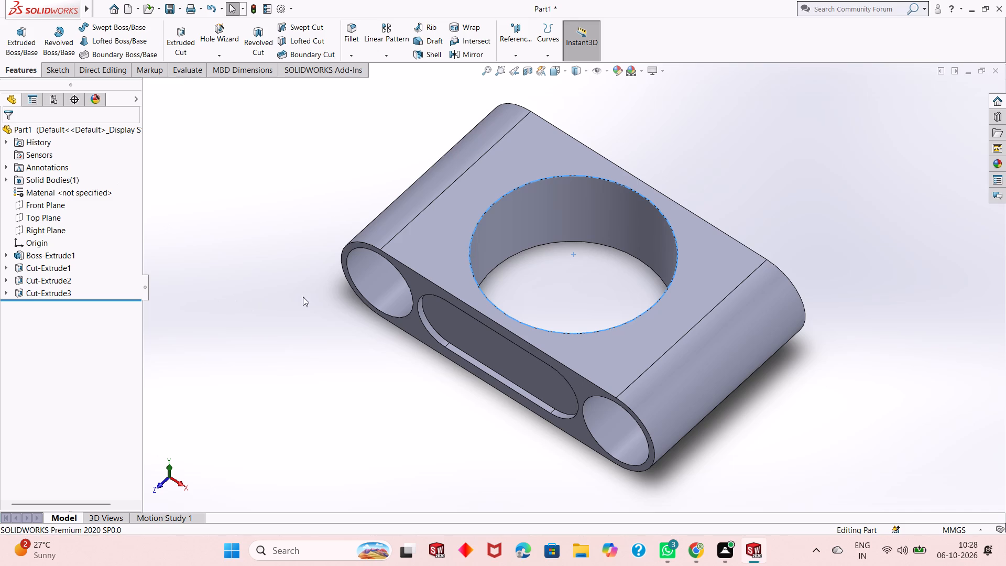
Start a sketch on the flat upper face and draw a circle about 63 mm in diameter, concentric with the large through hole.
{"action": "middle_click_drag", "start_coordinate": [391, 378], "coordinate": [366, 350]}
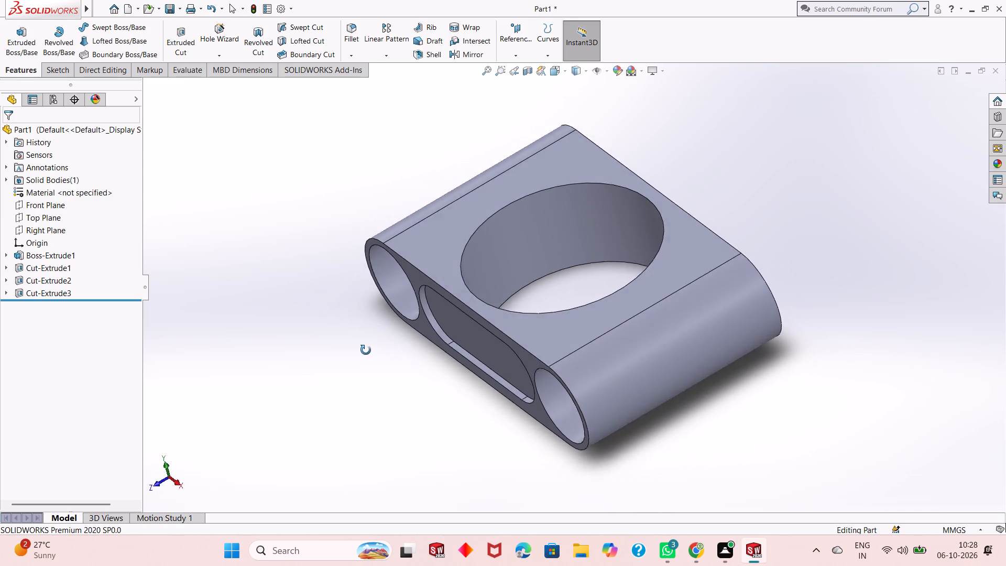
{"action": "middle_click_drag", "start_coordinate": [366, 350], "coordinate": [381, 239]}
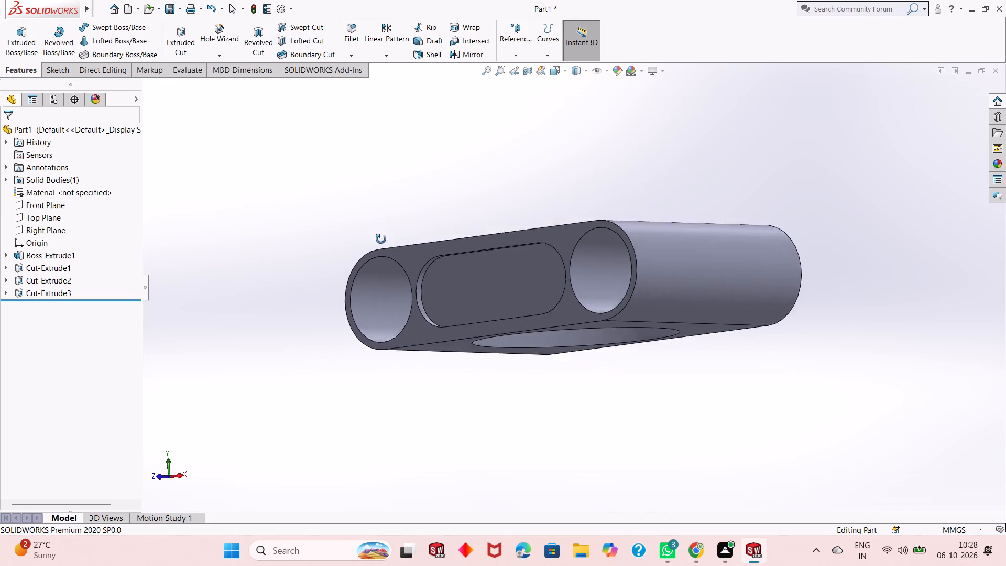
{"action": "middle_click_drag", "start_coordinate": [381, 239], "coordinate": [398, 453]}
{"action": "left_click", "coordinate": [651, 334]}
{"action": "left_click", "coordinate": [694, 305]}
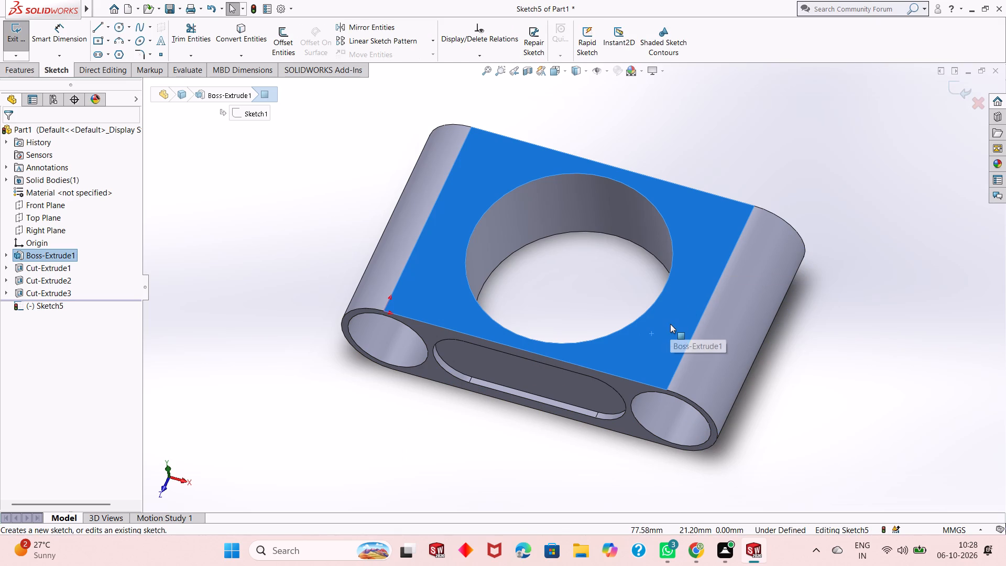
{"action": "key", "text": "ctrl+8"}
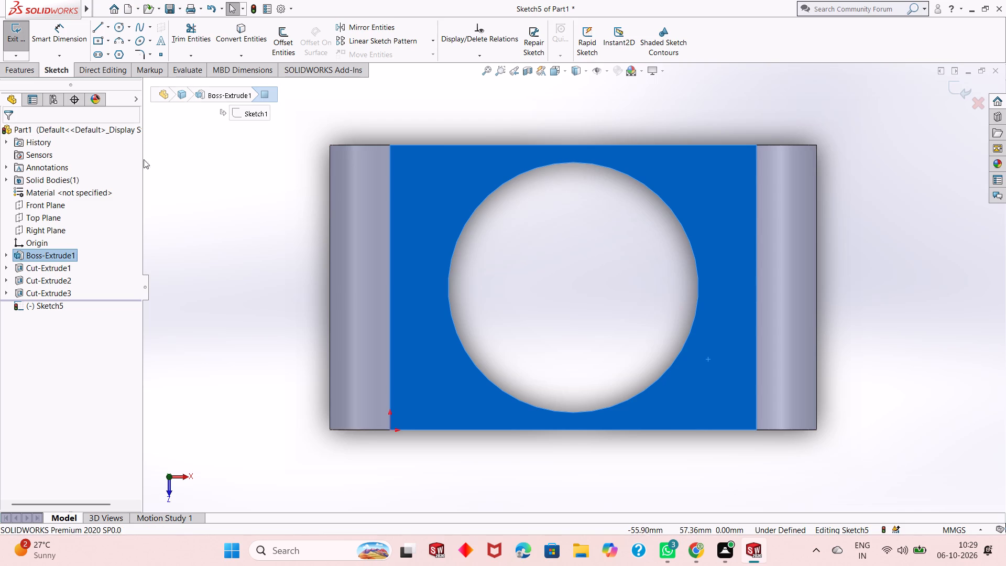
{"action": "left_click", "coordinate": [287, 306]}
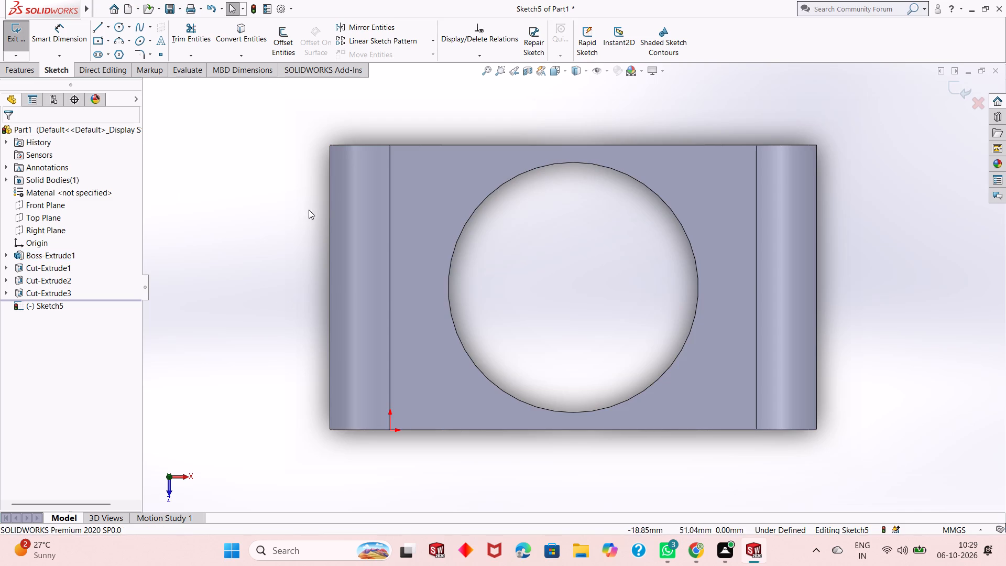
{"action": "left_click", "coordinate": [117, 27]}
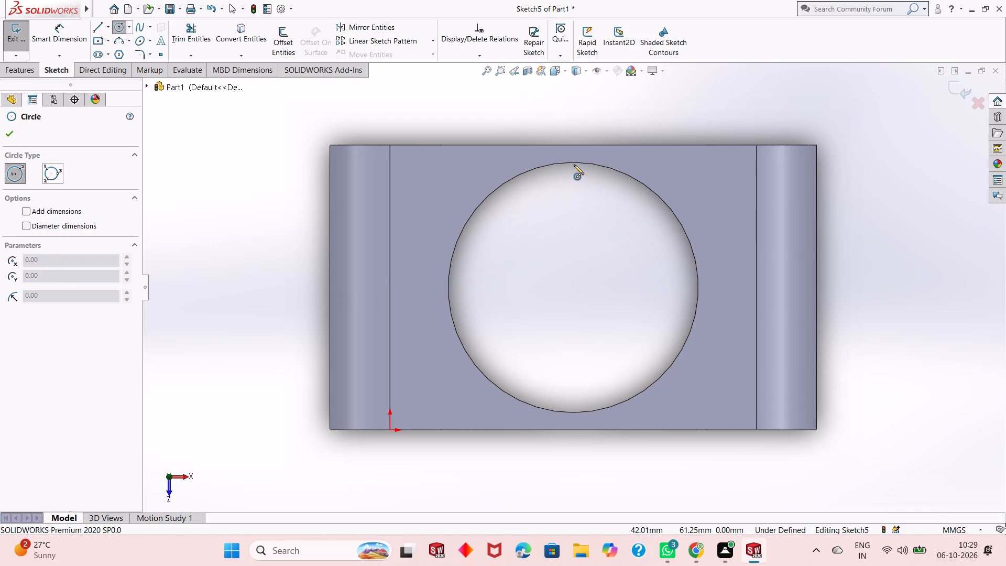
{"action": "left_click", "coordinate": [574, 286]}
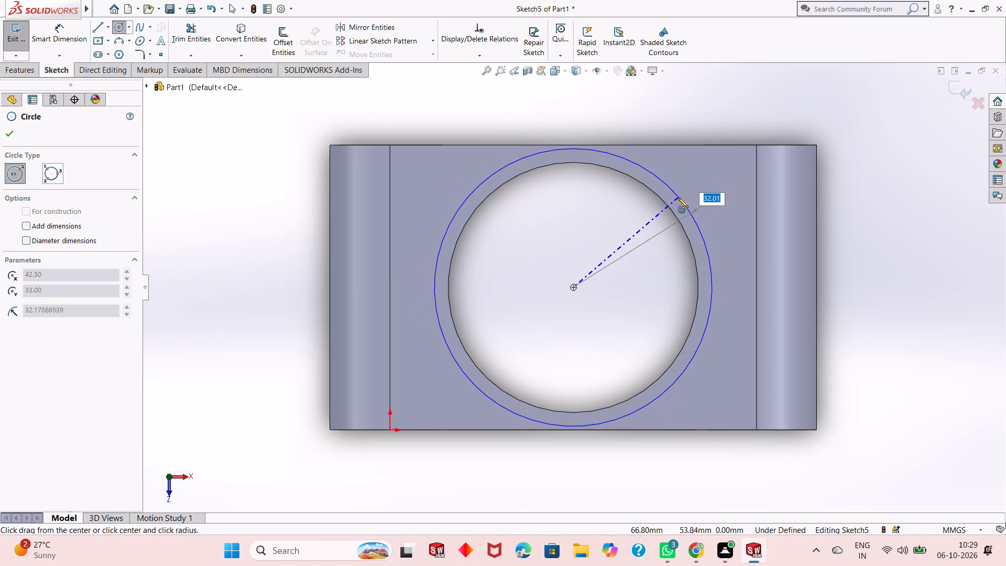
{"action": "left_click", "coordinate": [677, 200]}
{"action": "right_click", "coordinate": [235, 197]}
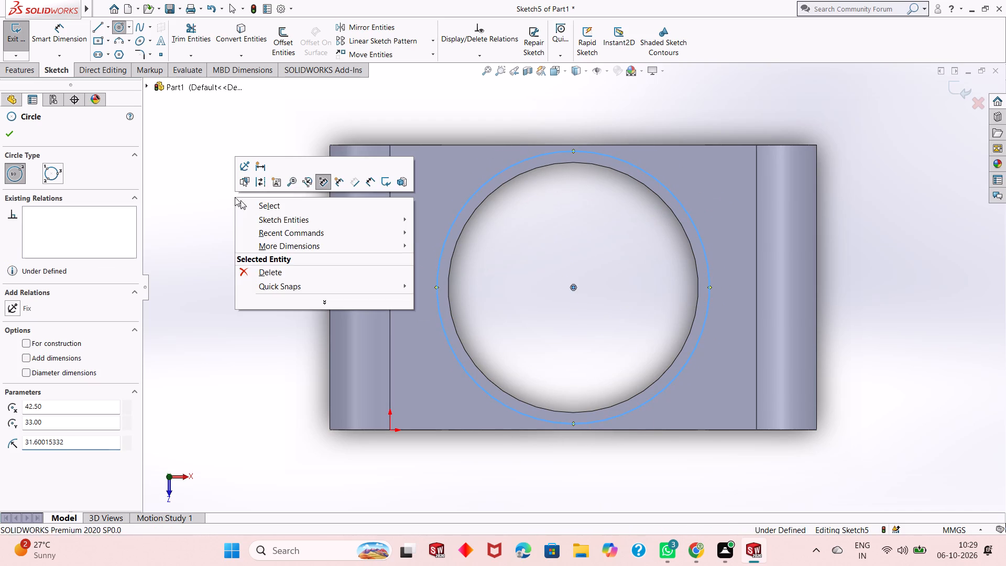
{"action": "left_click", "coordinate": [247, 208]}
Dimension the new circle around the through hole with a diameter of 64 mm.
{"action": "left_click", "coordinate": [39, 30]}
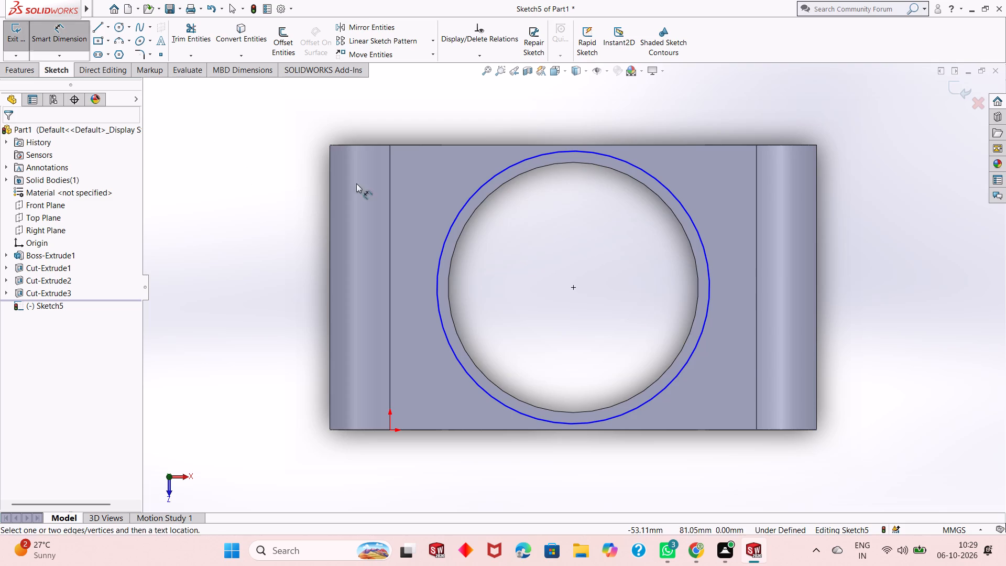
{"action": "left_click", "coordinate": [458, 366]}
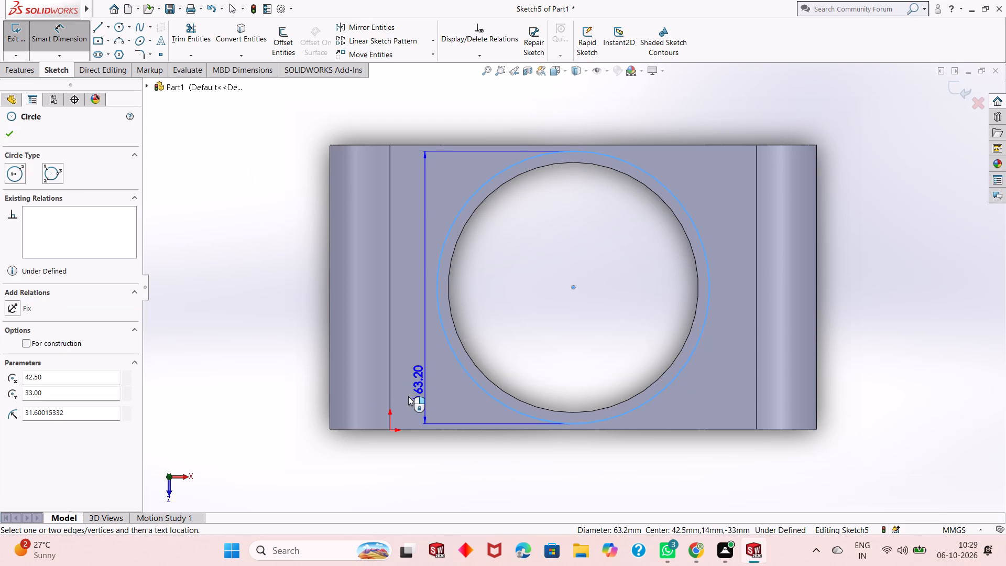
{"action": "left_click", "coordinate": [240, 461]}
{"action": "type", "text": "64"}
{"action": "key", "text": "Return"}
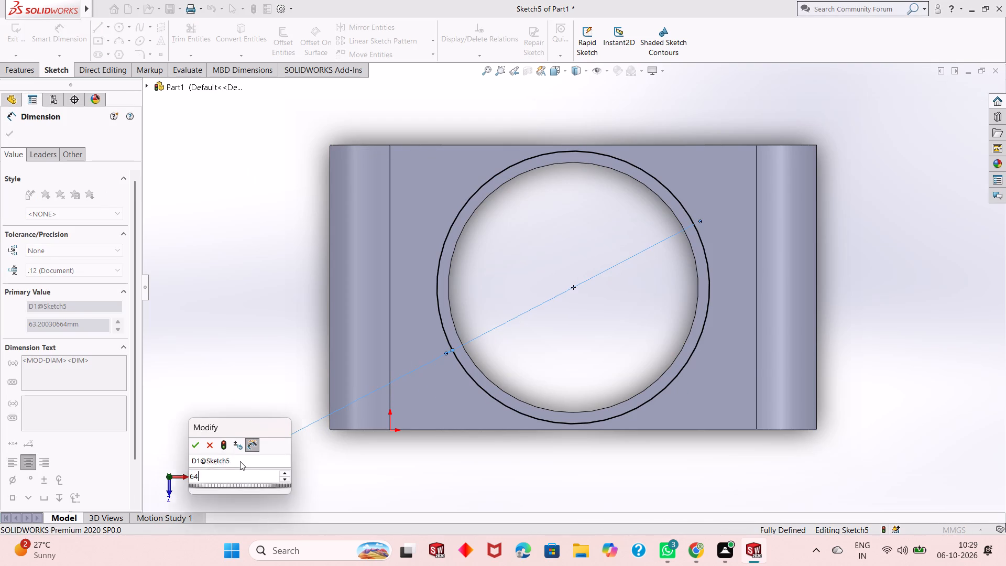
{"action": "right_click", "coordinate": [232, 212]}
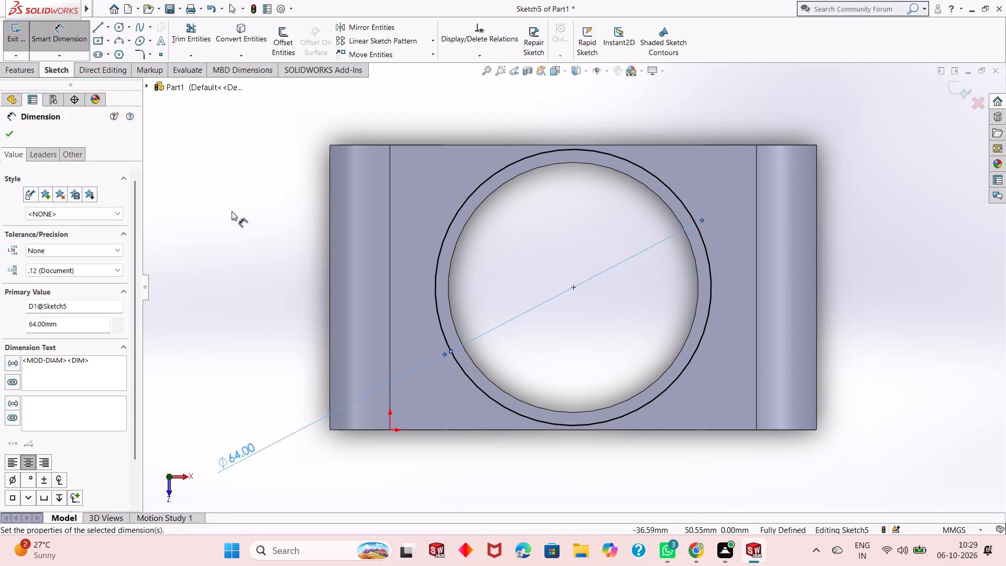
{"action": "left_click", "coordinate": [258, 244]}
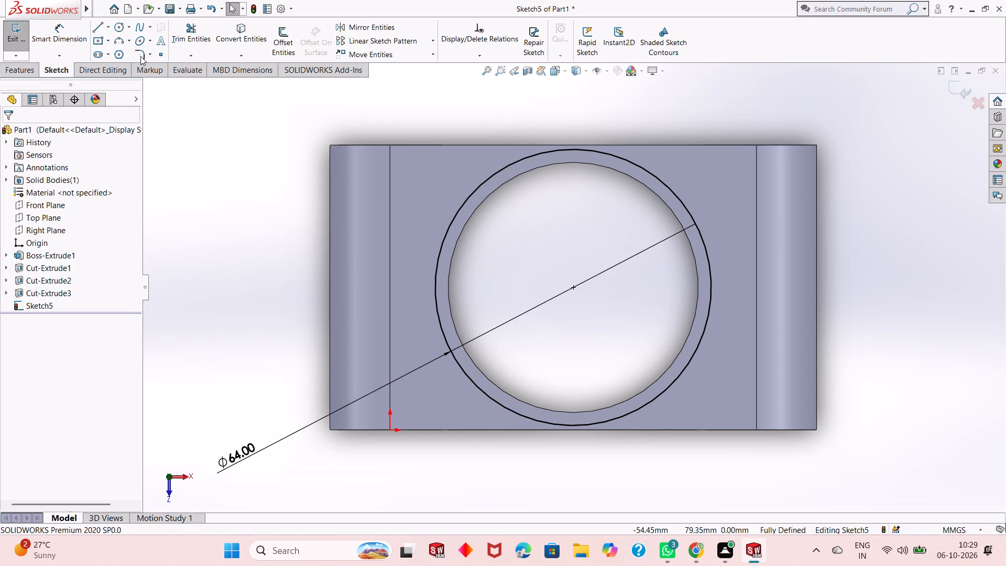
Draw a centerline from the circle's centre diagonally outward past the 64 mm circle, about 37 mm long at about 50°.
{"action": "left_click", "coordinate": [107, 30]}
{"action": "left_click", "coordinate": [114, 53]}
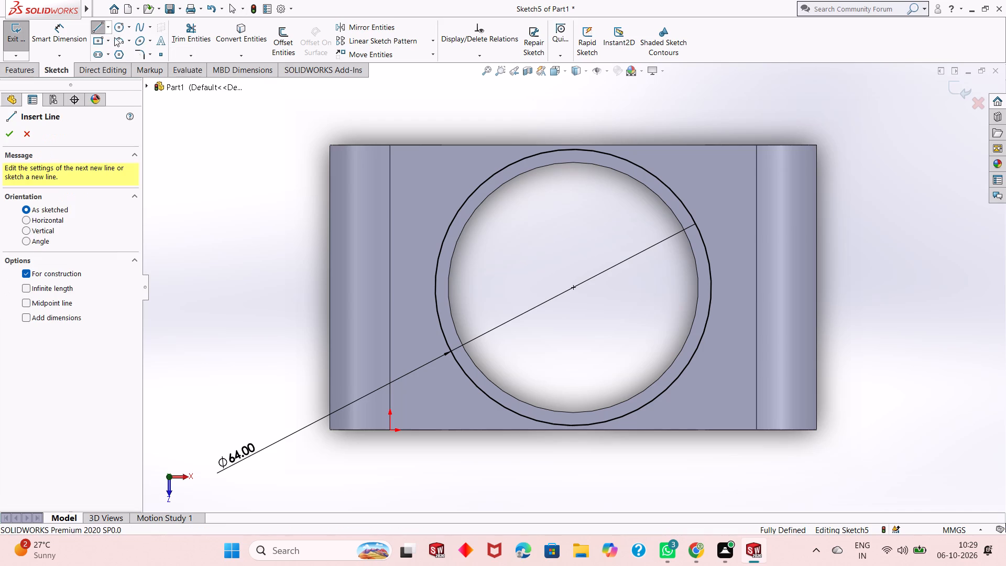
{"action": "left_click", "coordinate": [574, 287]}
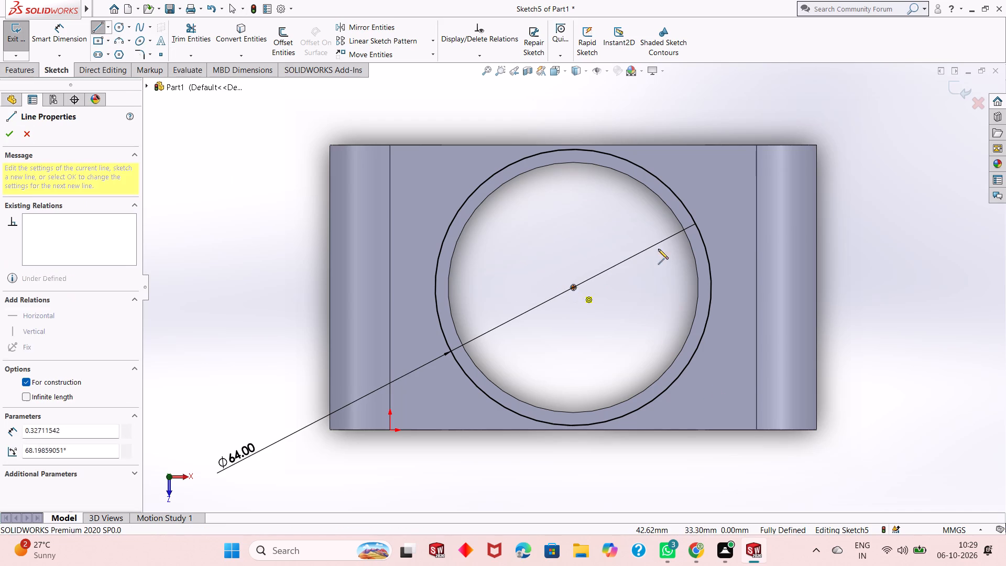
{"action": "left_click", "coordinate": [674, 165]}
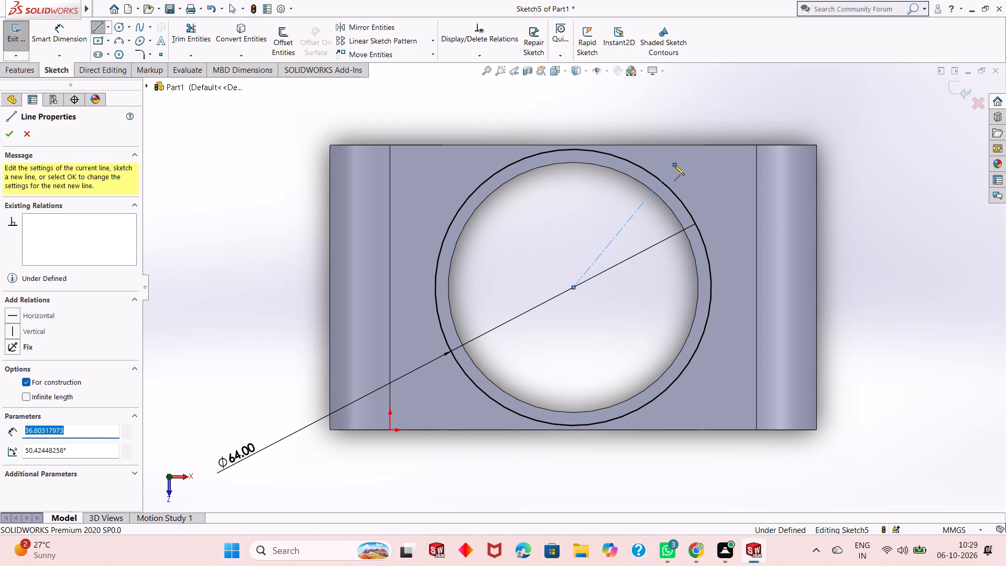
Dimension the diagonal centerline at 45° from the vertical through the 64 mm circle's centre.
{"action": "right_click", "coordinate": [674, 165]}
{"action": "left_click", "coordinate": [684, 172]}
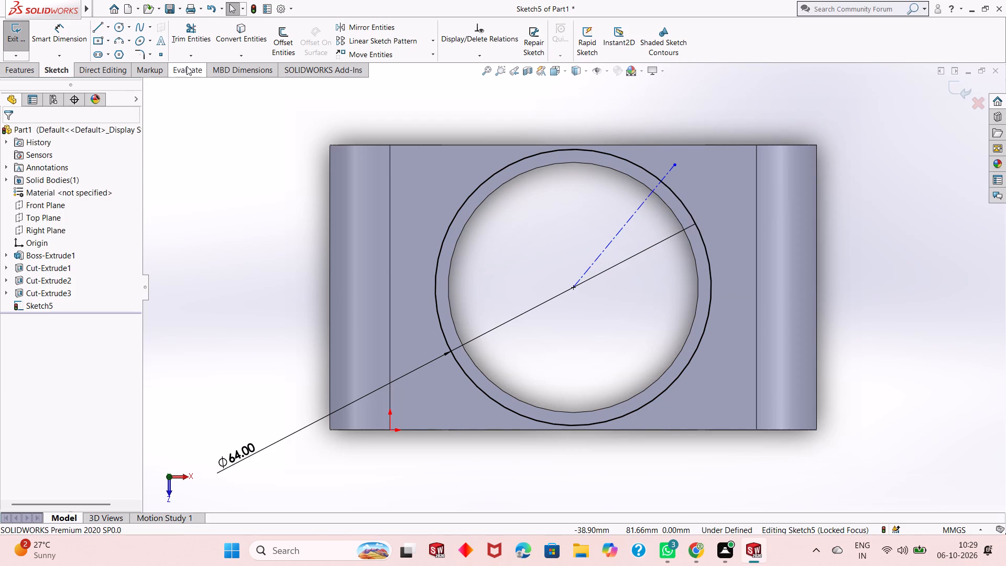
{"action": "left_click", "coordinate": [83, 32]}
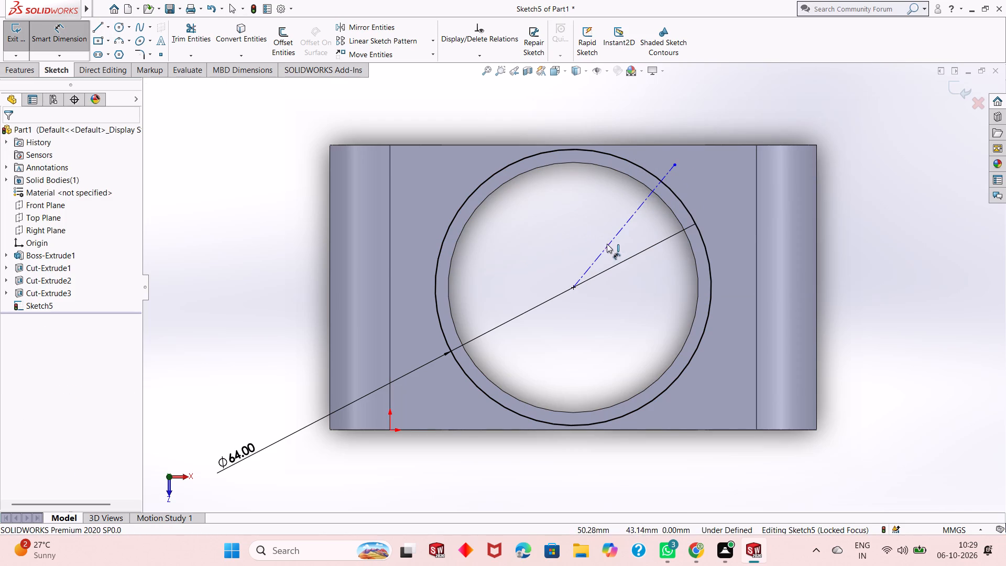
{"action": "left_click", "coordinate": [607, 245]}
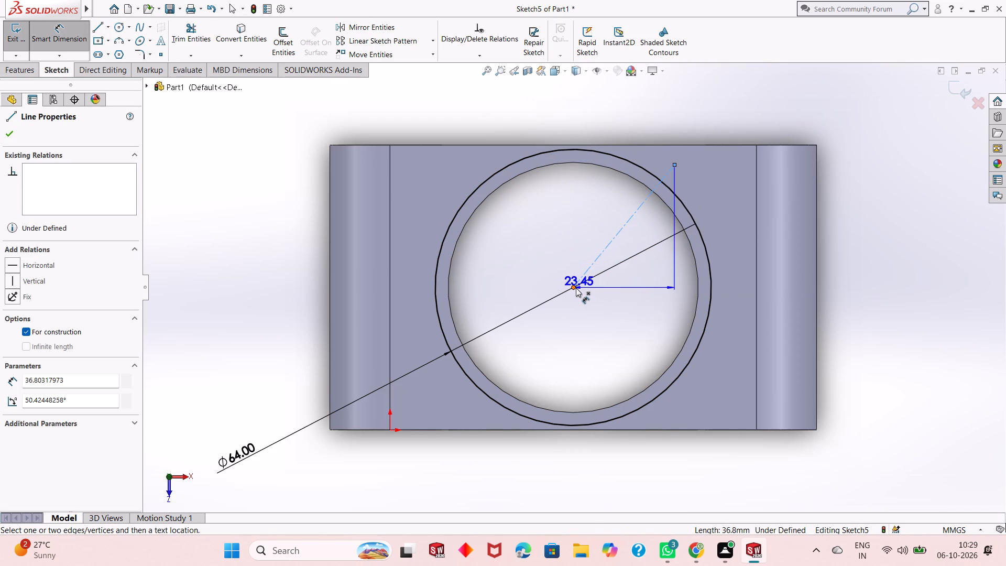
{"action": "left_click", "coordinate": [575, 288]}
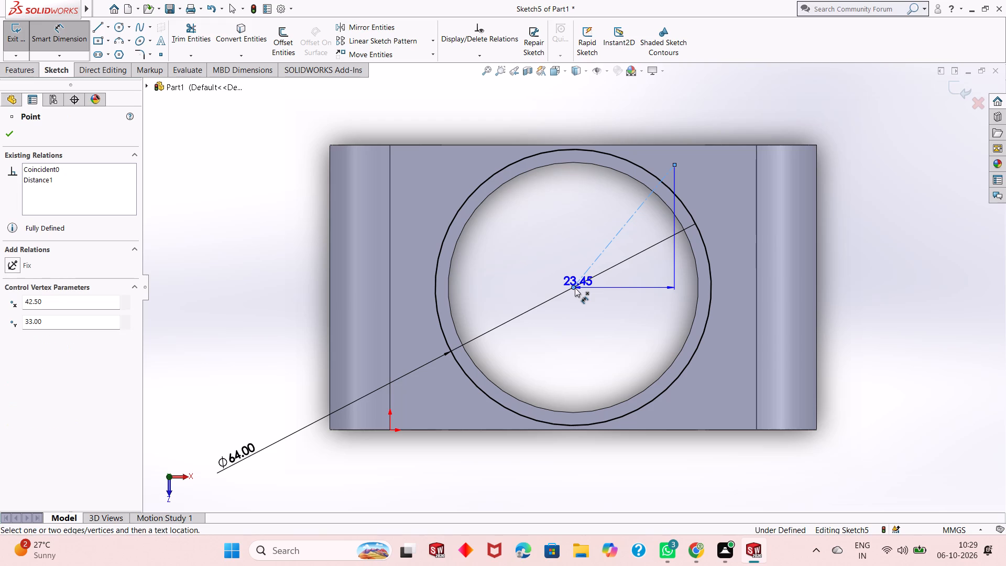
{"action": "left_click", "coordinate": [572, 260]}
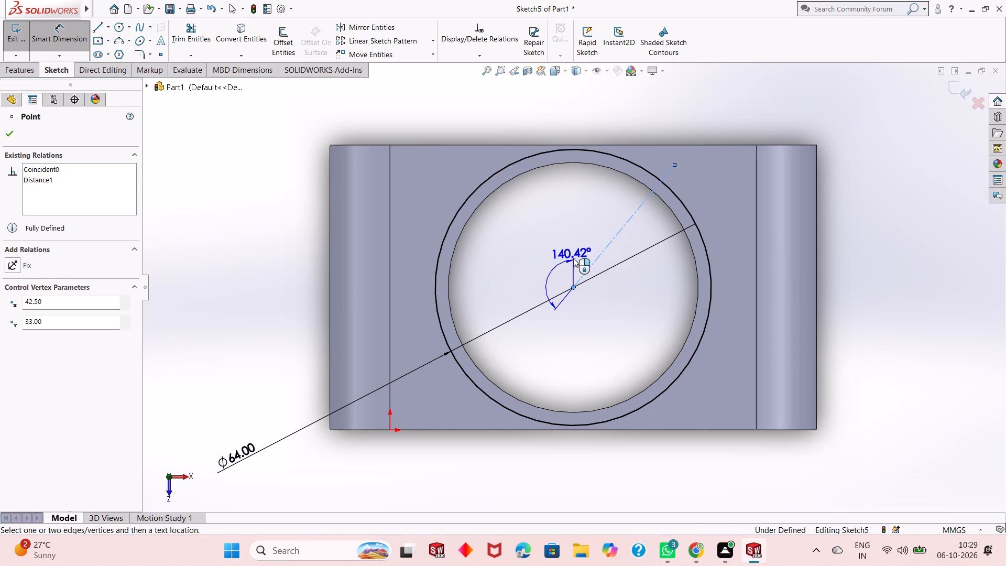
{"action": "left_click", "coordinate": [598, 229]}
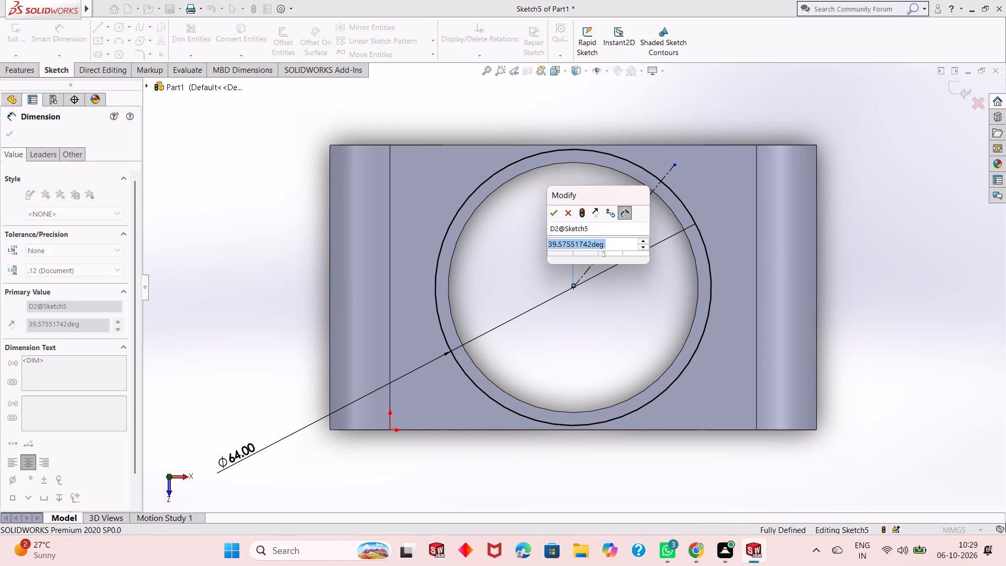
{"action": "type", "text": "45"}
{"action": "key", "text": "Return"}
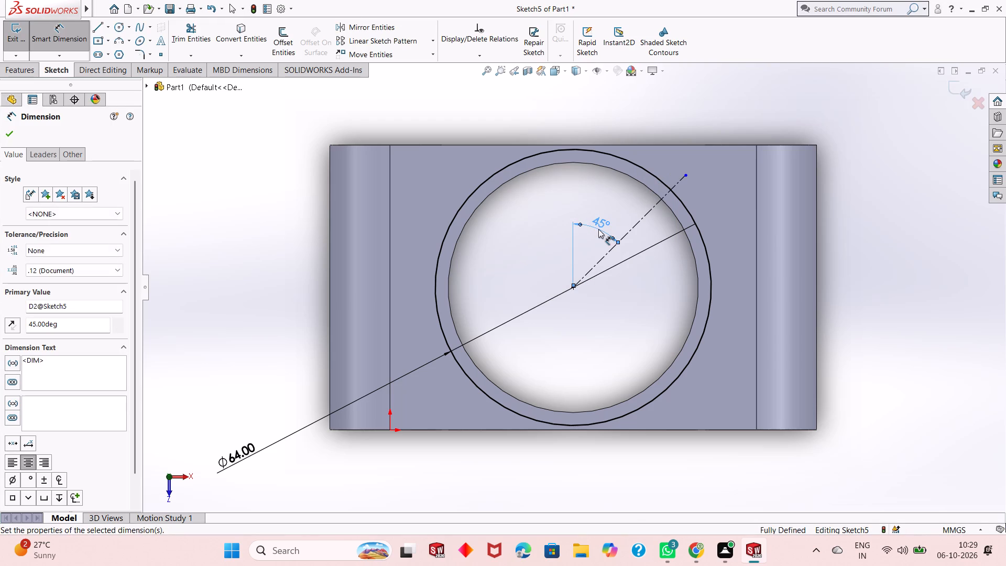
{"action": "right_click", "coordinate": [253, 232]}
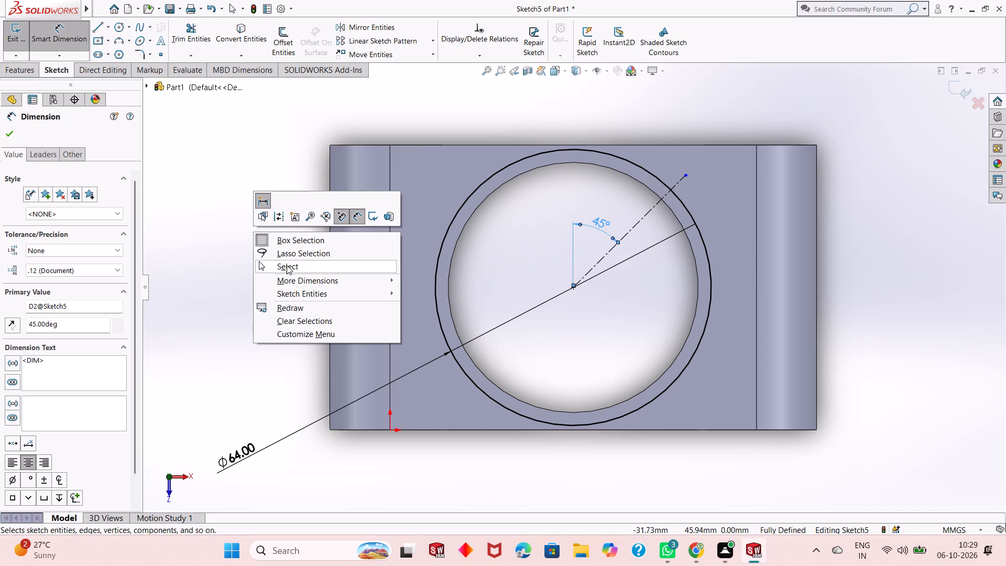
{"action": "left_click", "coordinate": [287, 265]}
Draw a small circle about 2.4 mm in diameter, centred where the diagonal centerline crosses the 64 mm circle.
{"action": "scroll", "coordinate": [617, 341], "scroll_direction": "up", "scroll_amount": 1}
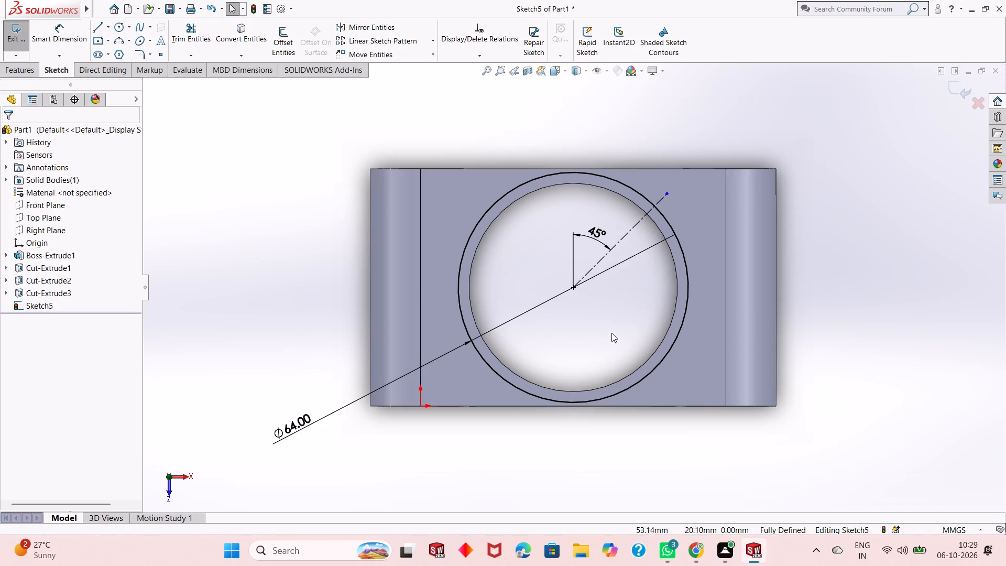
{"action": "scroll", "coordinate": [610, 329], "scroll_direction": "up", "scroll_amount": 1}
{"action": "scroll", "coordinate": [600, 293], "scroll_direction": "down", "scroll_amount": 1}
{"action": "scroll", "coordinate": [597, 292], "scroll_direction": "up", "scroll_amount": 1}
{"action": "scroll", "coordinate": [641, 287], "scroll_direction": "down", "scroll_amount": 1}
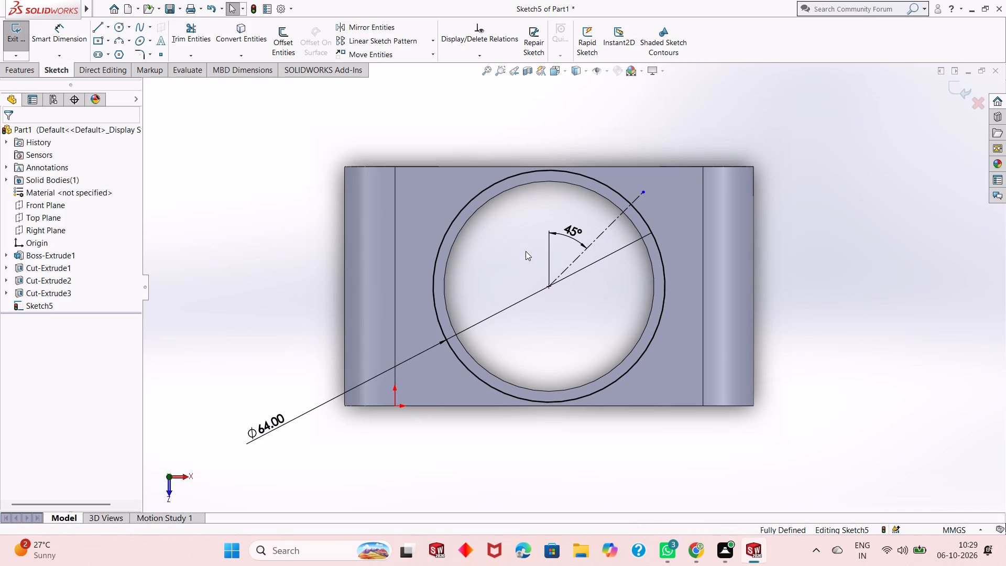
{"action": "left_click", "coordinate": [121, 27]}
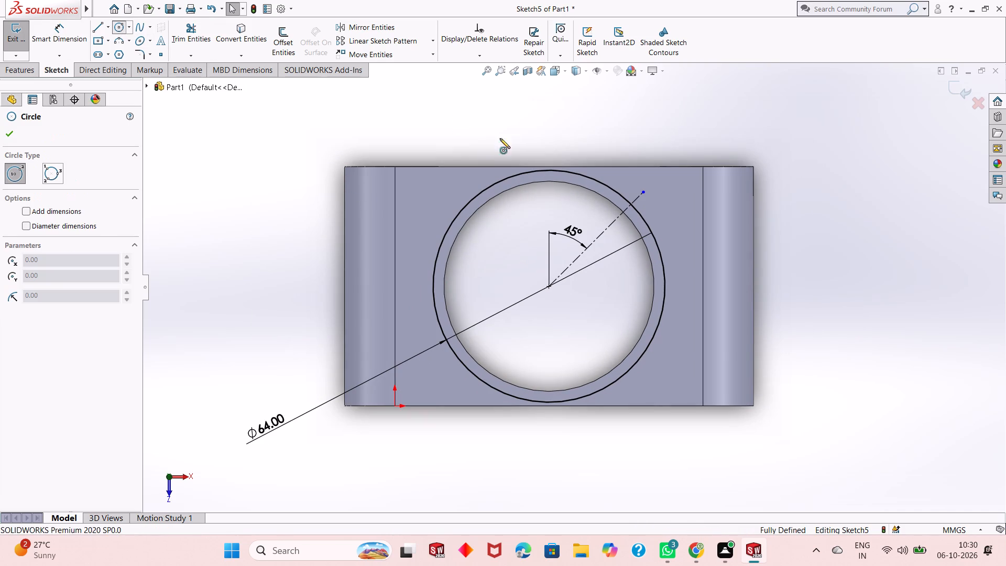
{"action": "scroll", "coordinate": [622, 202], "scroll_direction": "up", "scroll_amount": 2}
{"action": "scroll", "coordinate": [613, 228], "scroll_direction": "down", "scroll_amount": 2}
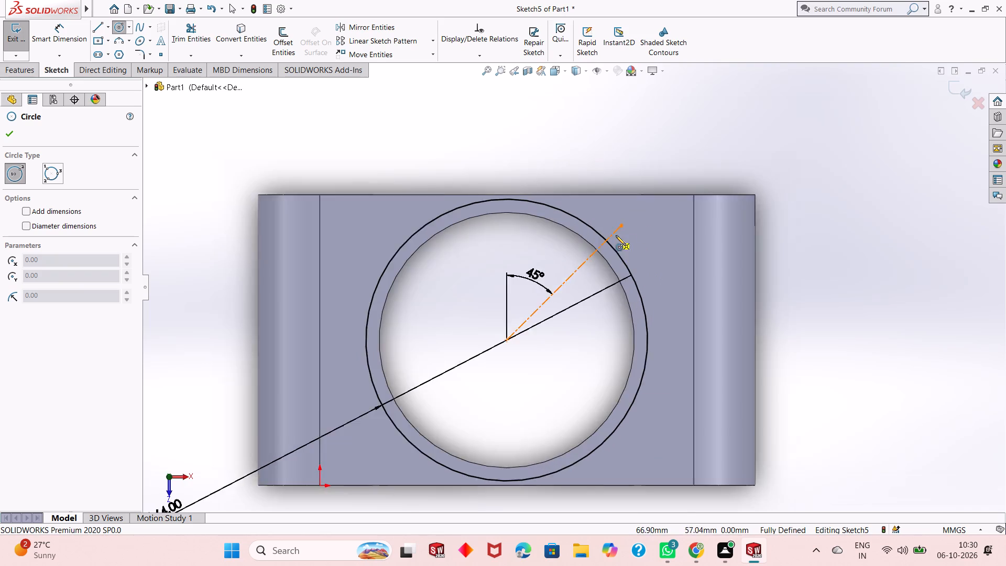
{"action": "scroll", "coordinate": [616, 235], "scroll_direction": "down", "scroll_amount": 9}
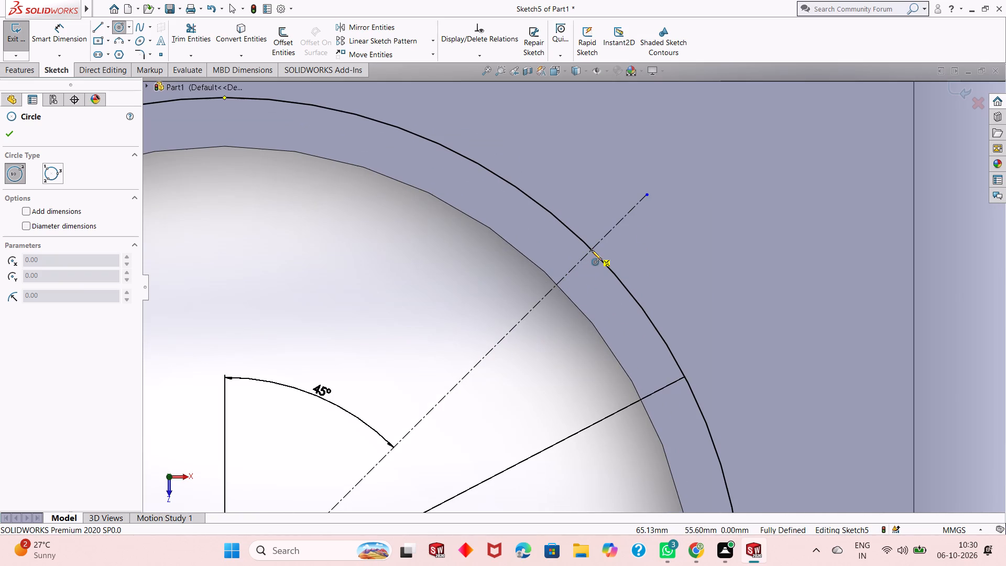
{"action": "left_click", "coordinate": [592, 250]}
{"action": "left_click", "coordinate": [595, 231]}
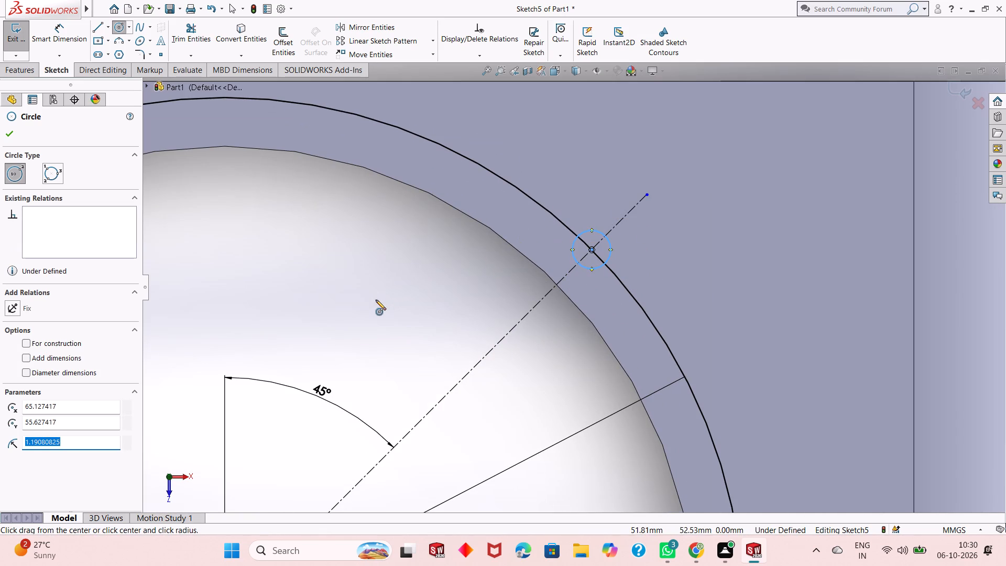
{"action": "right_click", "coordinate": [376, 300]}
{"action": "left_click", "coordinate": [401, 313]}
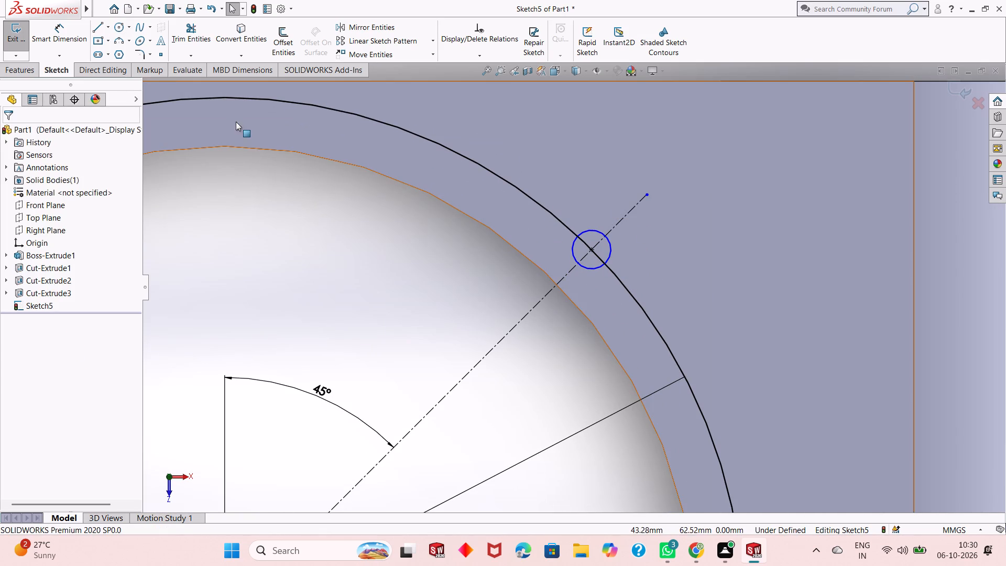
Dimension the small circle on the 64 mm circle with a diameter of 3 mm.
{"action": "left_click", "coordinate": [65, 34]}
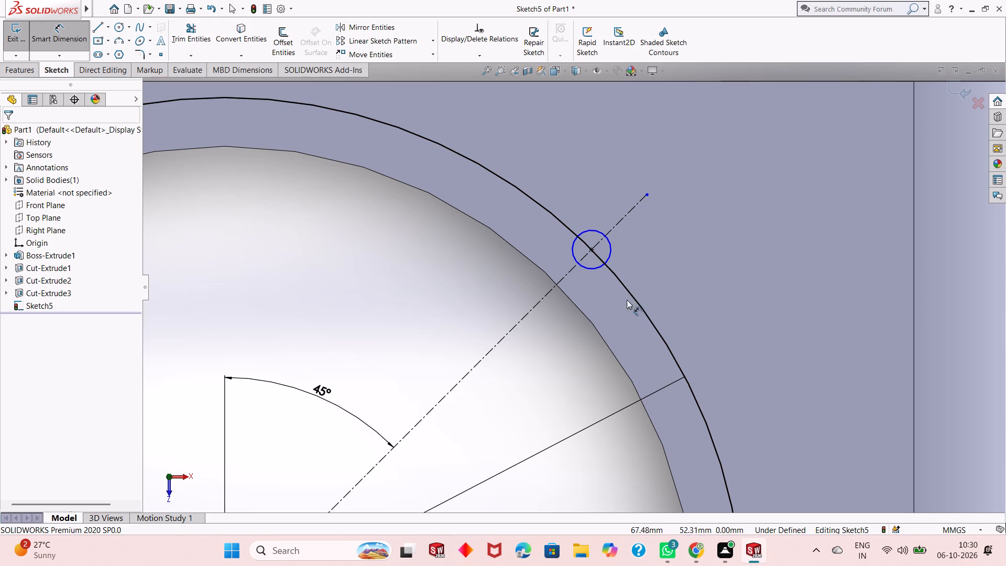
{"action": "left_click", "coordinate": [598, 270]}
{"action": "left_click", "coordinate": [502, 351]}
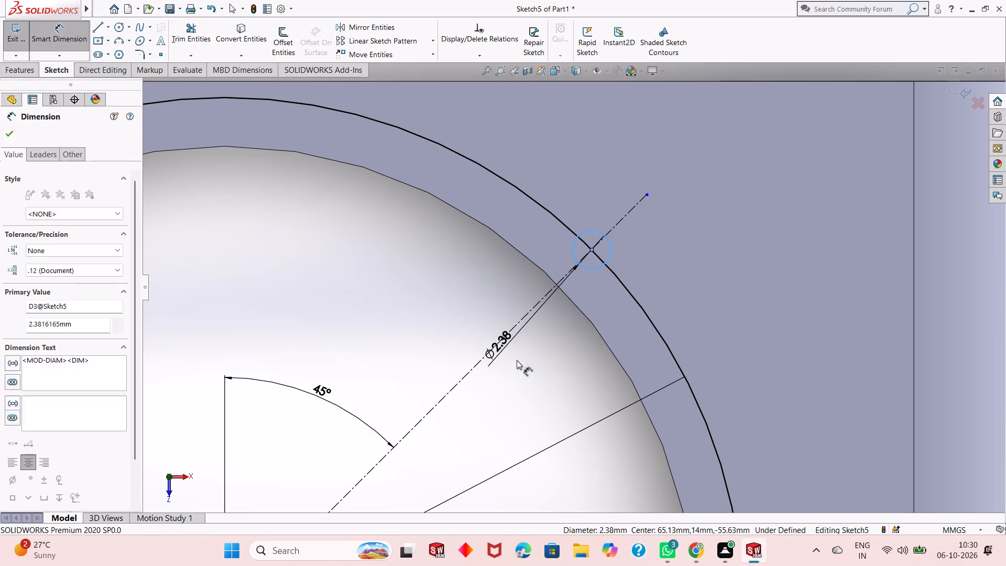
{"action": "scroll", "coordinate": [518, 360], "scroll_direction": "down", "scroll_amount": 4}
{"action": "scroll", "coordinate": [560, 409], "scroll_direction": "down", "scroll_amount": 4}
{"action": "scroll", "coordinate": [560, 409], "scroll_direction": "up", "scroll_amount": 6}
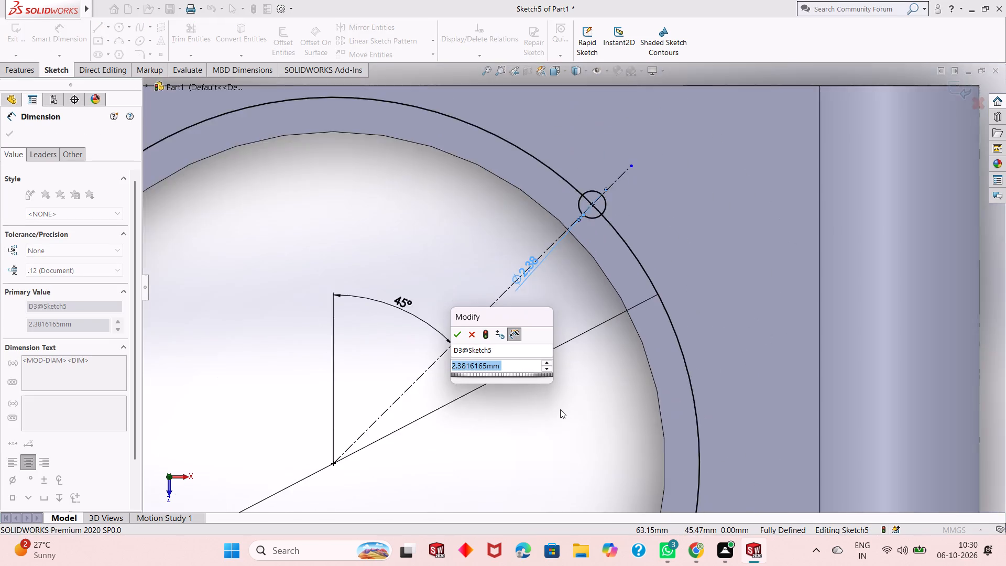
{"action": "scroll", "coordinate": [560, 409], "scroll_direction": "up", "scroll_amount": 7}
{"action": "scroll", "coordinate": [560, 409], "scroll_direction": "down", "scroll_amount": 1}
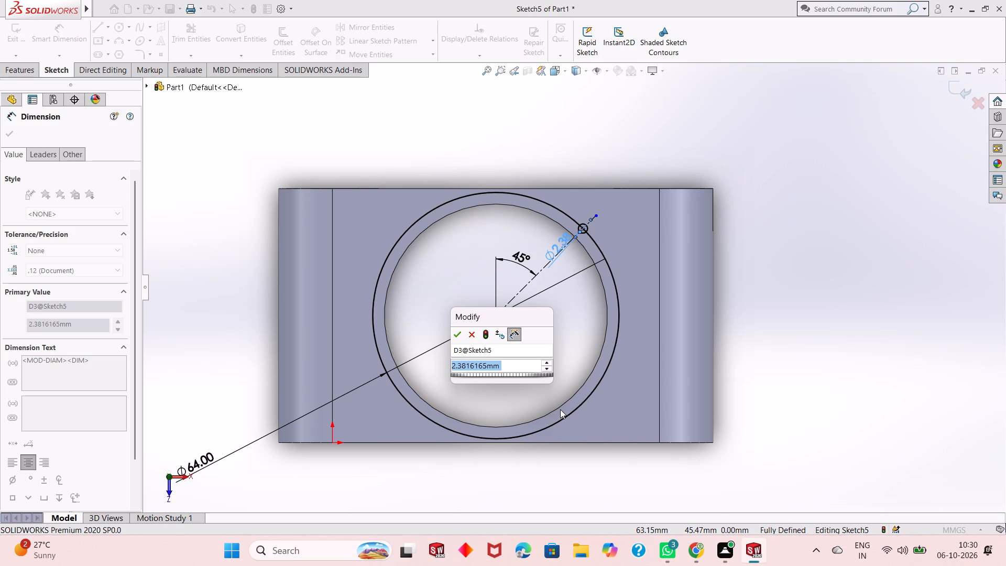
{"action": "key", "text": "3"}
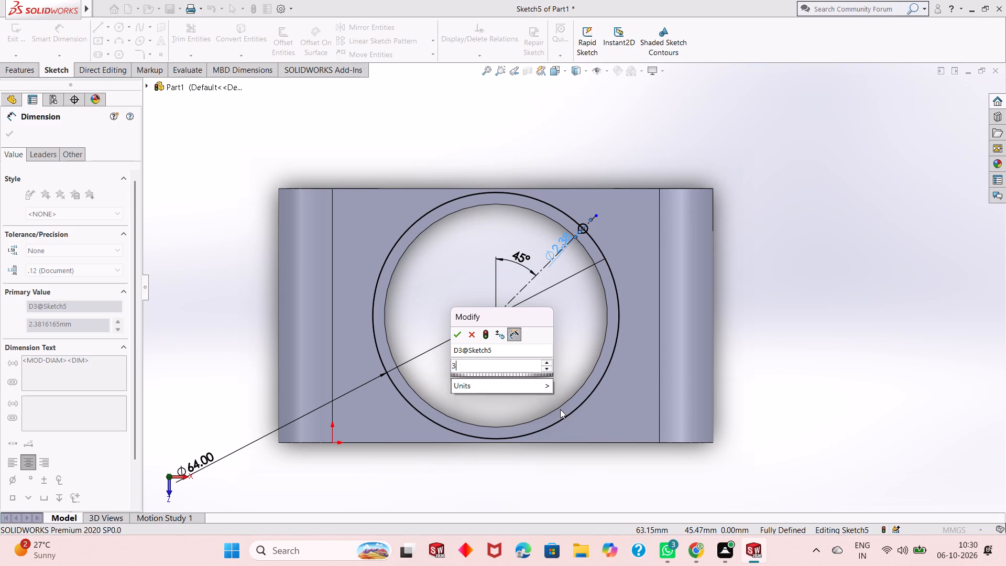
{"action": "key", "text": "Return"}
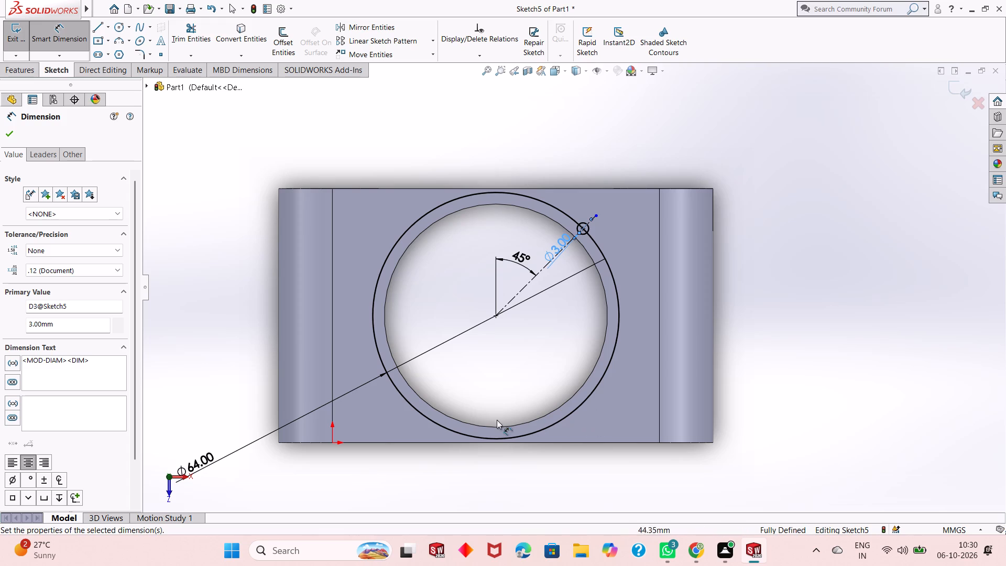
Move the small circle's diameter dimension text away from the through hole, out past the body's rounded side.
{"action": "scroll", "coordinate": [493, 412], "scroll_direction": "up", "scroll_amount": 1}
{"action": "middle_click_drag", "start_coordinate": [485, 450], "coordinate": [437, 336]}
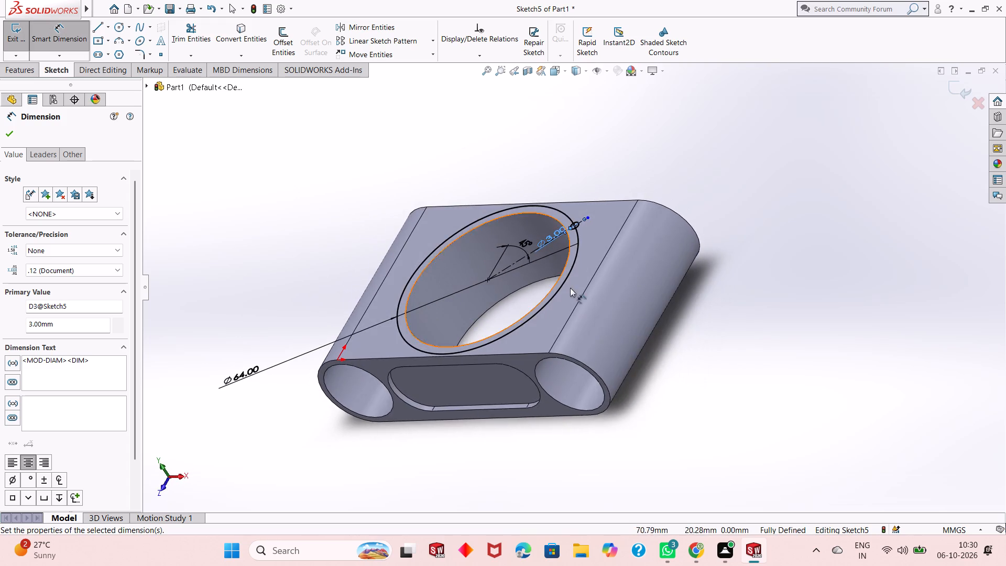
{"action": "scroll", "coordinate": [614, 237], "scroll_direction": "down", "scroll_amount": 4}
{"action": "scroll", "coordinate": [537, 236], "scroll_direction": "down", "scroll_amount": 3}
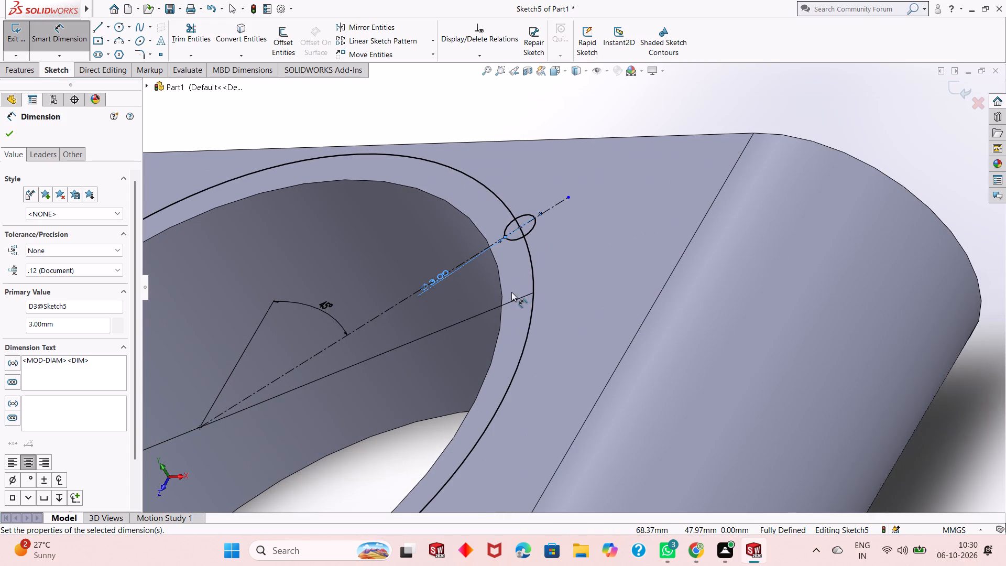
{"action": "scroll", "coordinate": [488, 303], "scroll_direction": "up", "scroll_amount": 9}
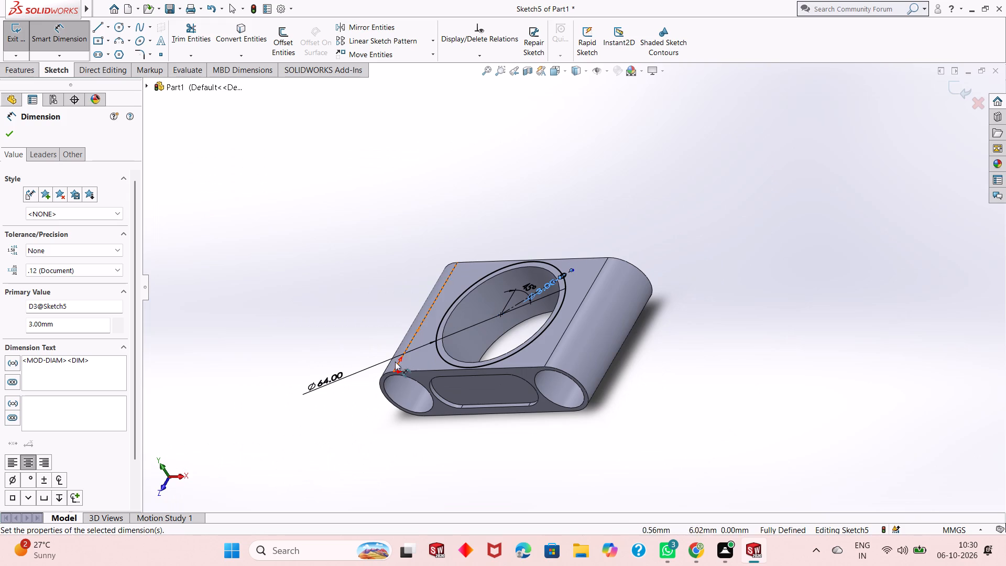
{"action": "middle_click_drag", "start_coordinate": [488, 327], "coordinate": [497, 327]}
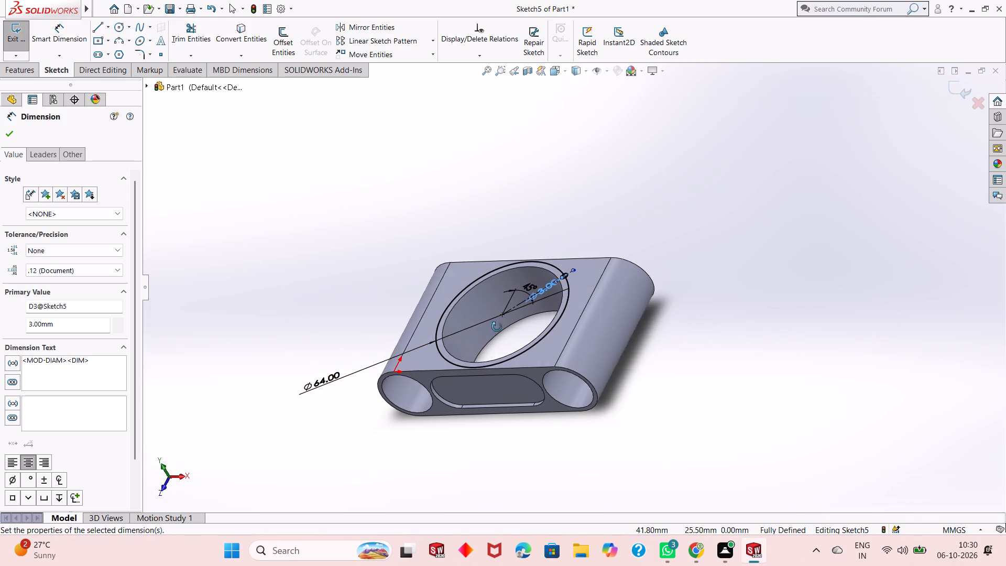
{"action": "middle_click_drag", "start_coordinate": [497, 327], "coordinate": [500, 360]}
{"action": "scroll", "coordinate": [637, 290], "scroll_direction": "down", "scroll_amount": 4}
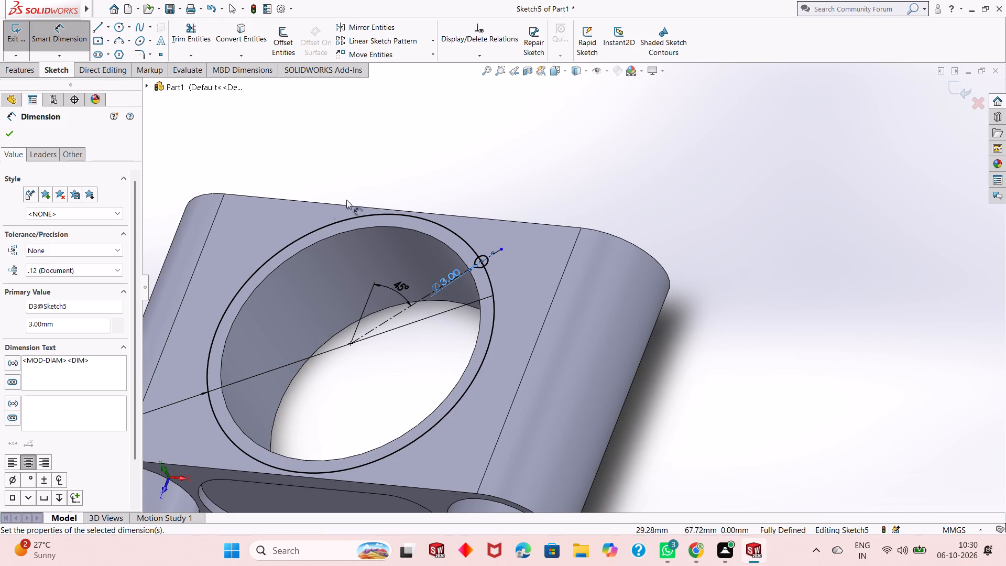
{"action": "left_click_drag", "start_coordinate": [442, 282], "coordinate": [657, 323]}
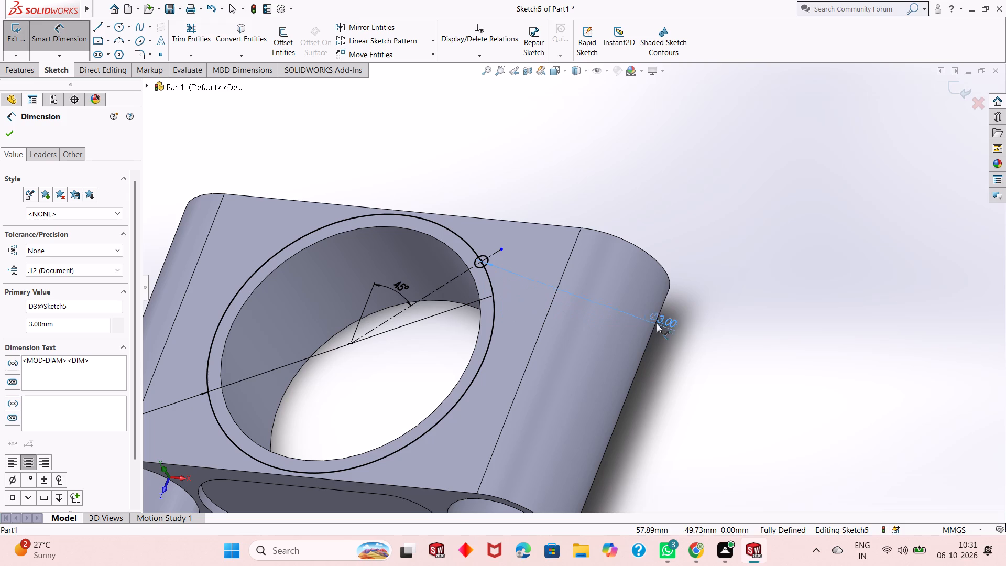
{"action": "left_click_drag", "start_coordinate": [657, 323], "coordinate": [685, 328]}
Set the small circle's diameter to 2 mm and finish dimensioning.
{"action": "double_click", "coordinate": [698, 332]}
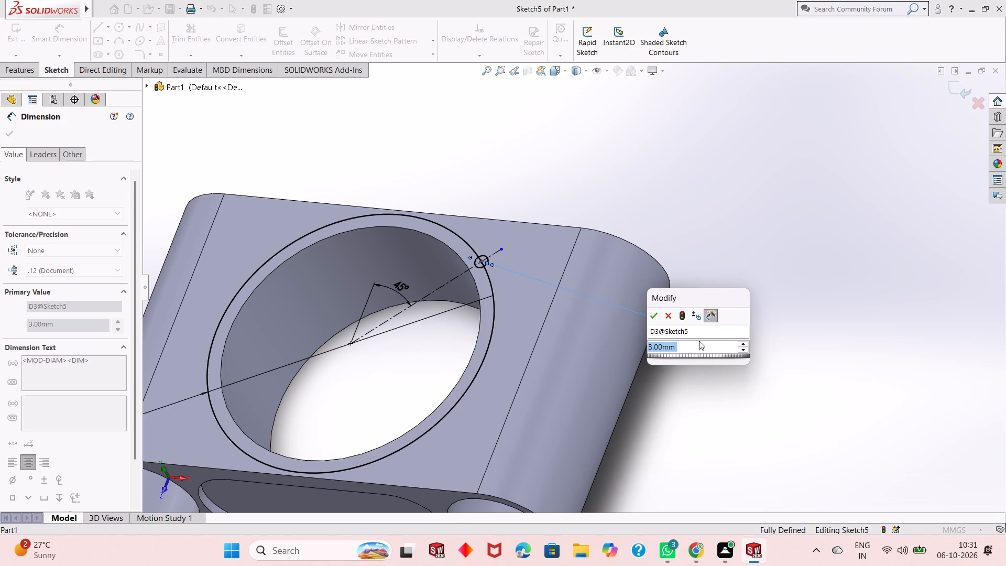
{"action": "key", "text": "2"}
{"action": "key", "text": "Return"}
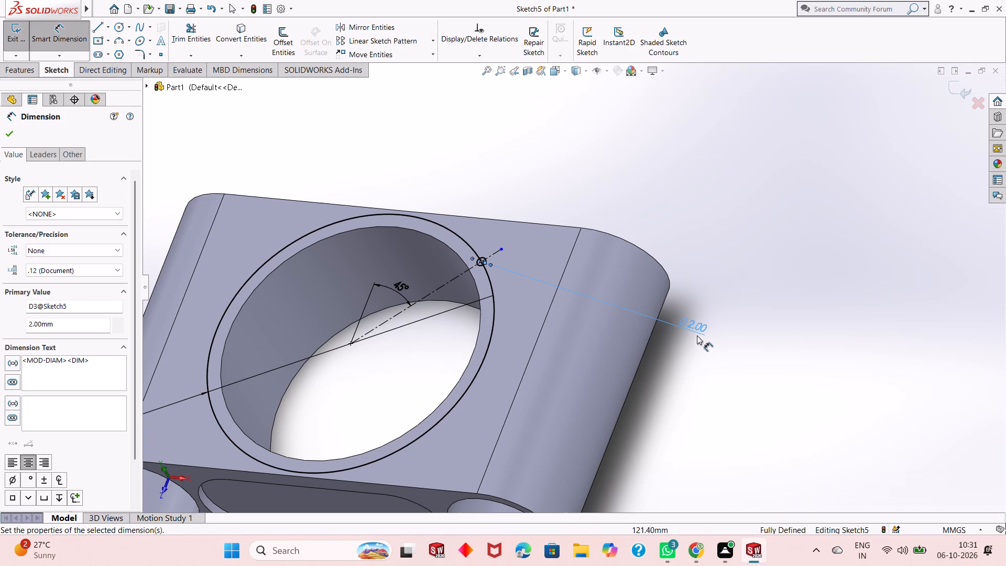
{"action": "middle_click_drag", "start_coordinate": [626, 352], "coordinate": [648, 385]}
{"action": "scroll", "coordinate": [481, 262], "scroll_direction": "down", "scroll_amount": 5}
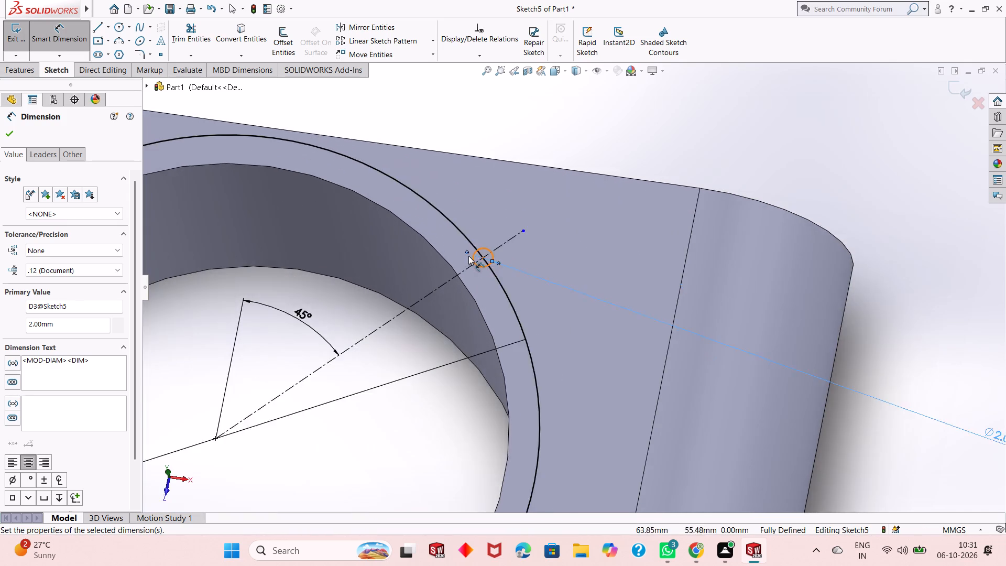
{"action": "scroll", "coordinate": [468, 256], "scroll_direction": "down", "scroll_amount": 3}
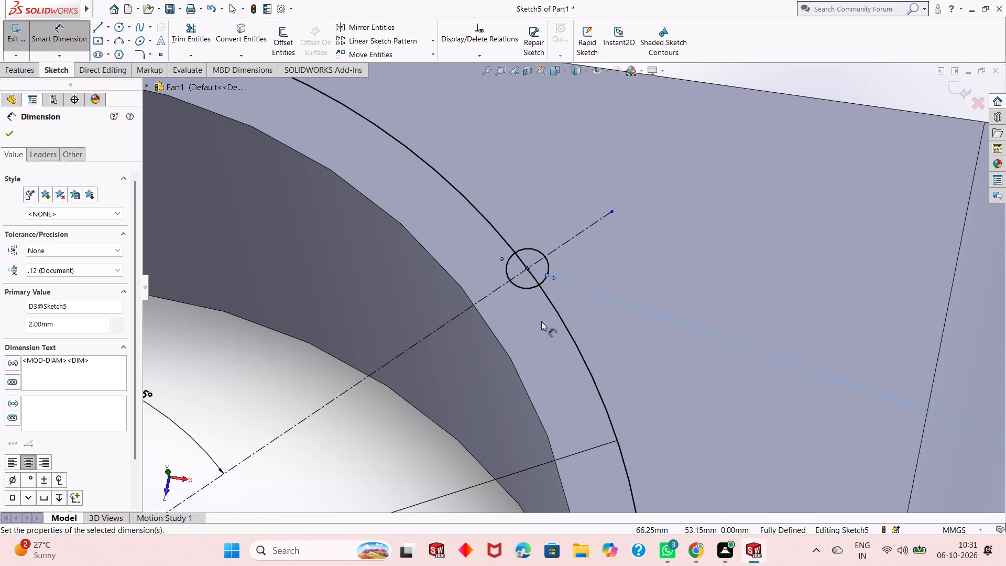
{"action": "scroll", "coordinate": [507, 319], "scroll_direction": "up", "scroll_amount": 9}
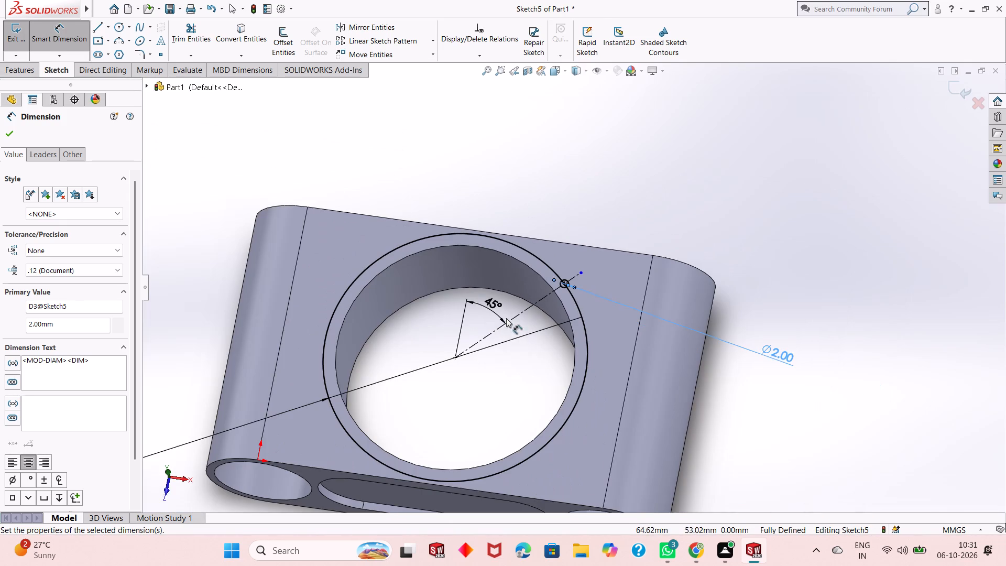
{"action": "left_click", "coordinate": [4, 133]}
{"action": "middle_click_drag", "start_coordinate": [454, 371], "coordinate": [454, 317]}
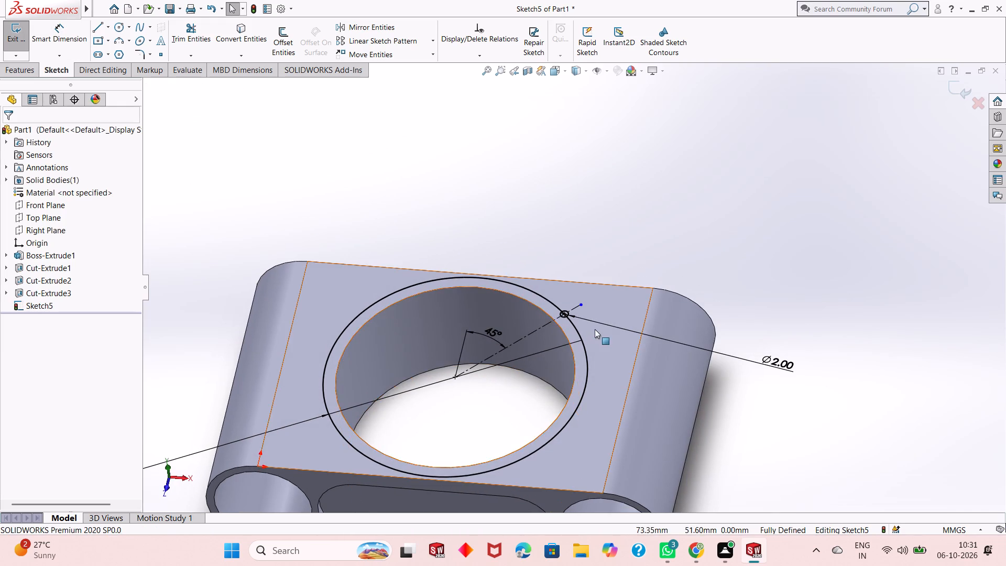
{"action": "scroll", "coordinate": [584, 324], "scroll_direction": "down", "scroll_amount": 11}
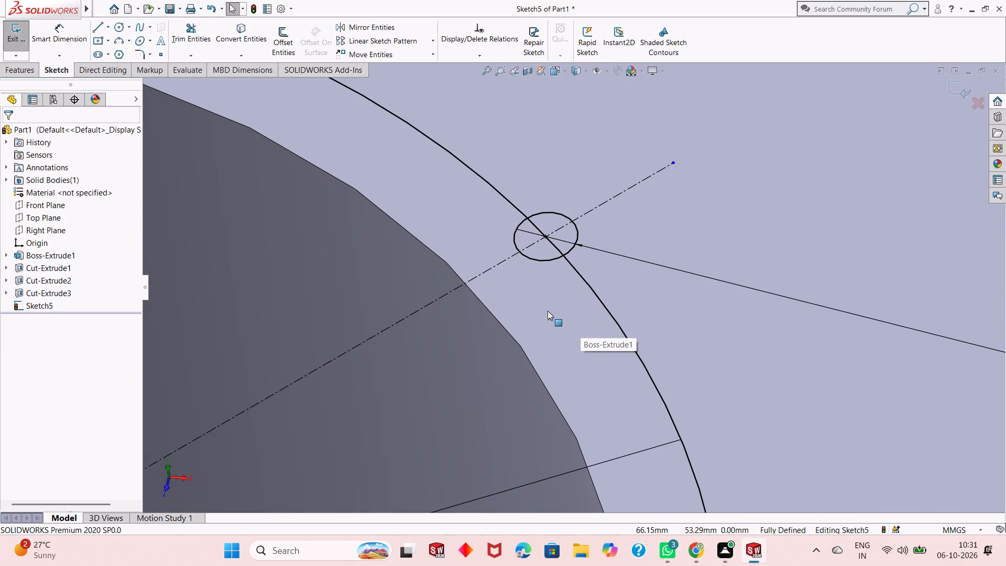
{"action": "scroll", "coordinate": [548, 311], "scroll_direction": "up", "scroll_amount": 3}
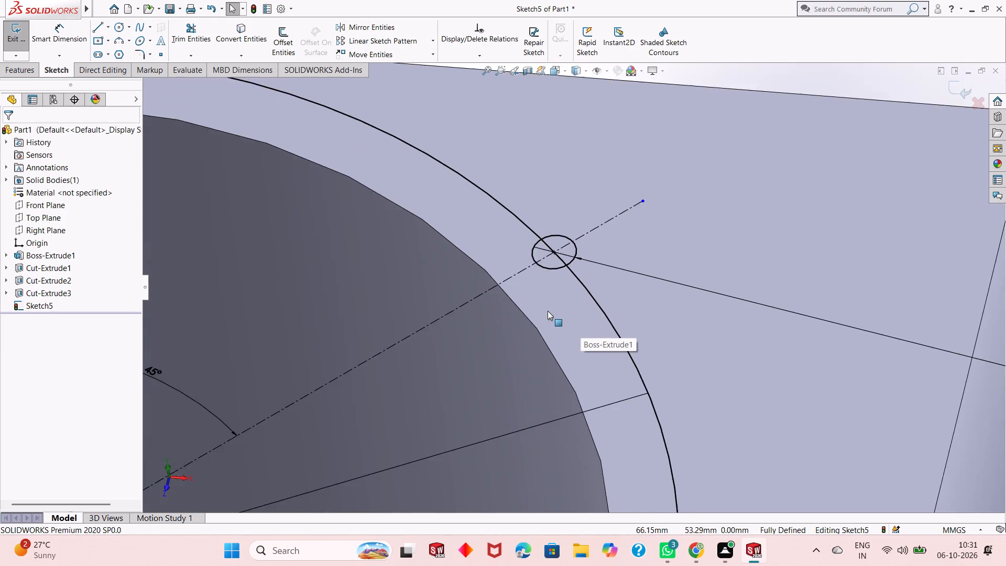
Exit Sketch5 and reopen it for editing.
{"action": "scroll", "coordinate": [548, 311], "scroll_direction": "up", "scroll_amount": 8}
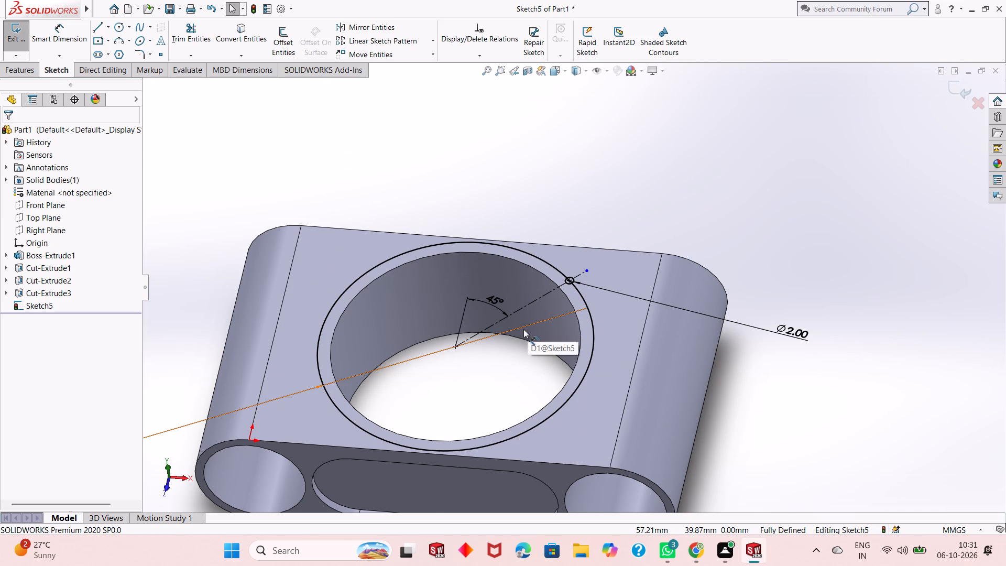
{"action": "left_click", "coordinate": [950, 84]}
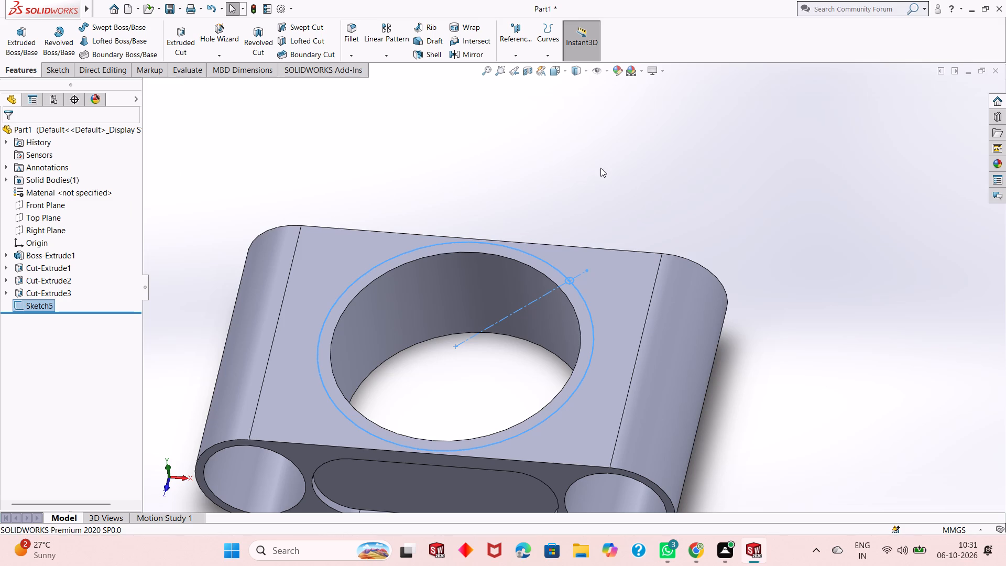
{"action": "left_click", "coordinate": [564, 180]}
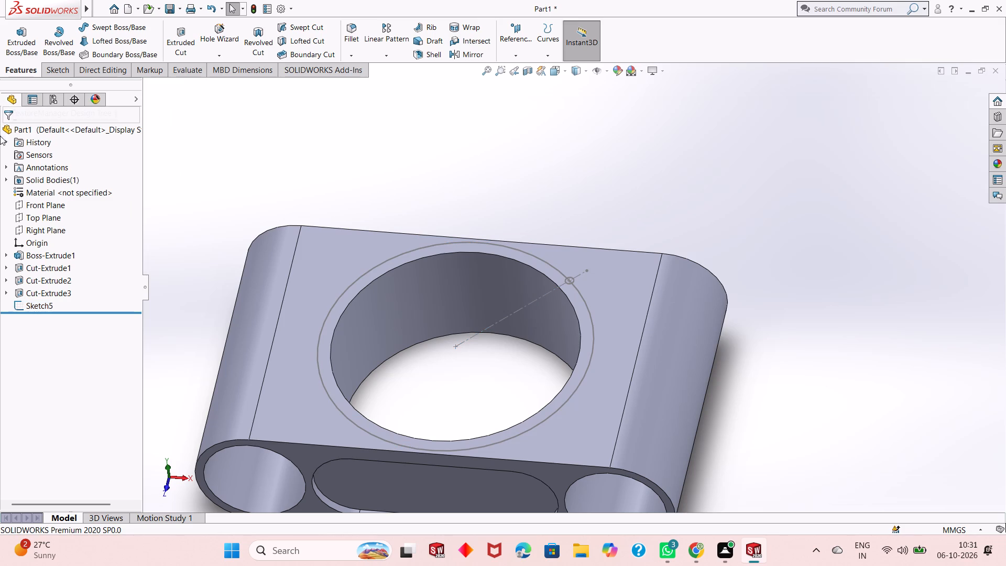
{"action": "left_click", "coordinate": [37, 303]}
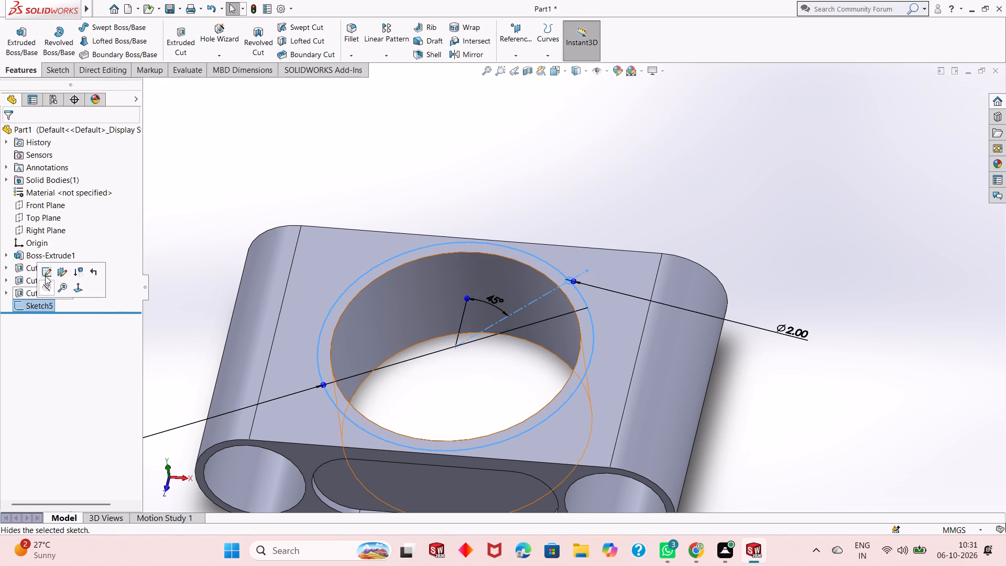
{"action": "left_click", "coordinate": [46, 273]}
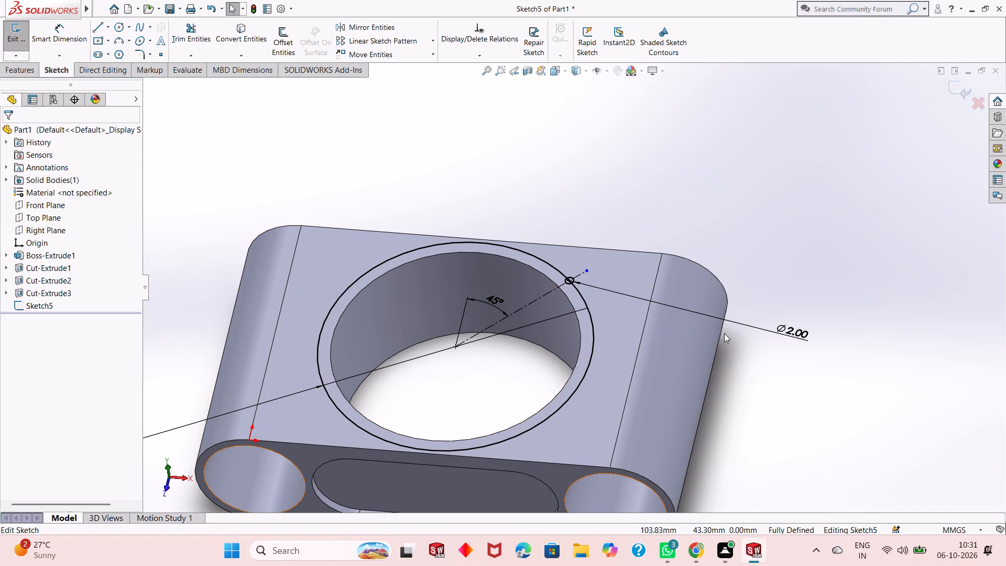
Circular-pattern the 2 mm circle about the through hole's centre with 4 equally spaced instances over 360 degrees.
{"action": "key", "text": "ctrl+8"}
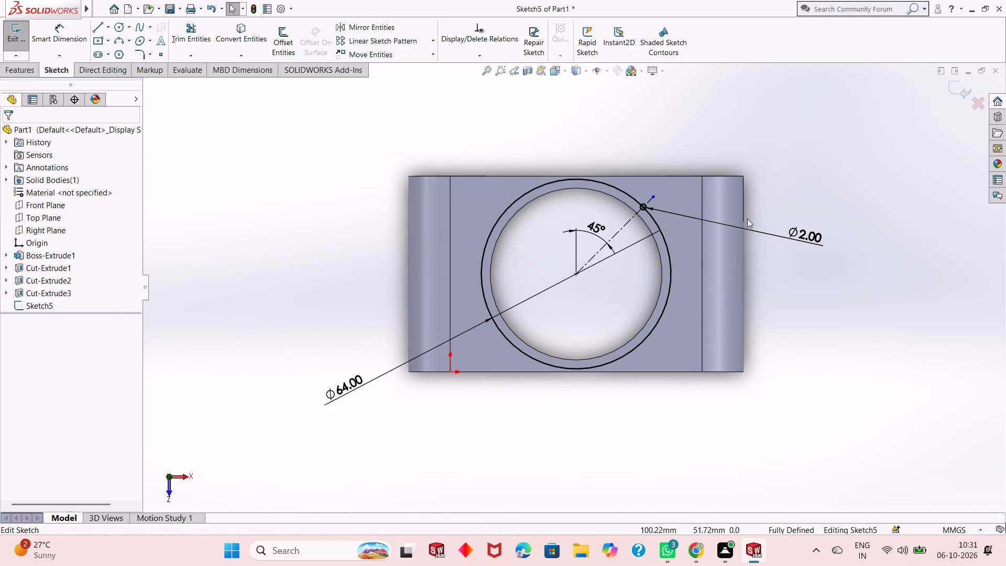
{"action": "key", "text": "Escape"}
{"action": "scroll", "coordinate": [657, 215], "scroll_direction": "down", "scroll_amount": 3}
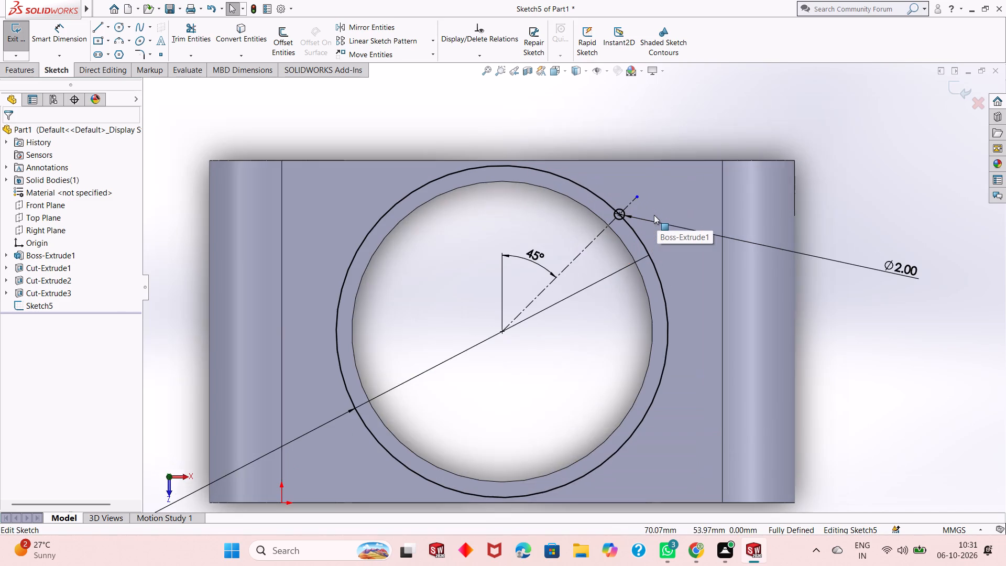
{"action": "scroll", "coordinate": [624, 226], "scroll_direction": "down", "scroll_amount": 1}
{"action": "left_click", "coordinate": [614, 221]}
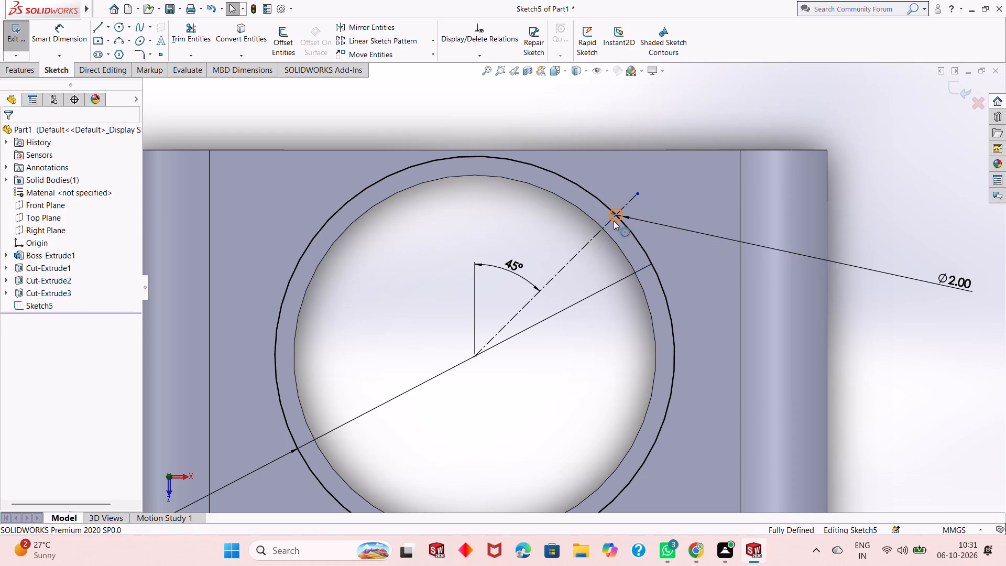
{"action": "left_click", "coordinate": [433, 41]}
{"action": "left_click", "coordinate": [442, 71]}
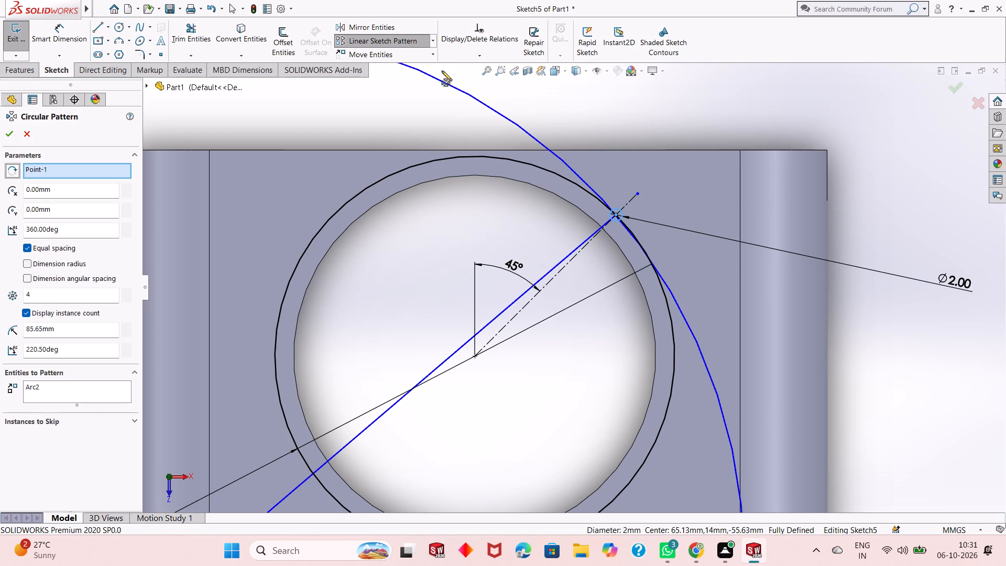
{"action": "right_click", "coordinate": [62, 173]}
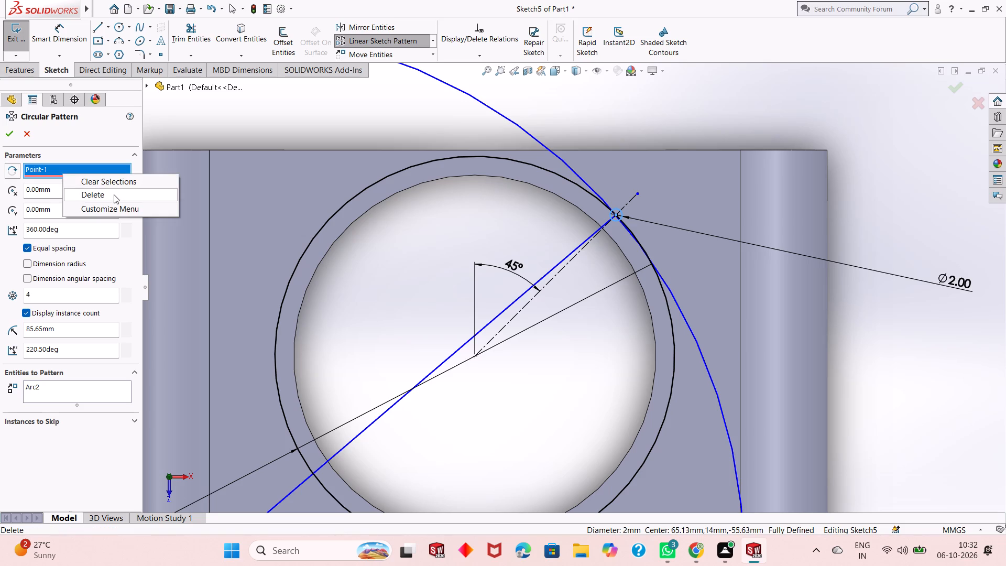
{"action": "left_click", "coordinate": [114, 194]}
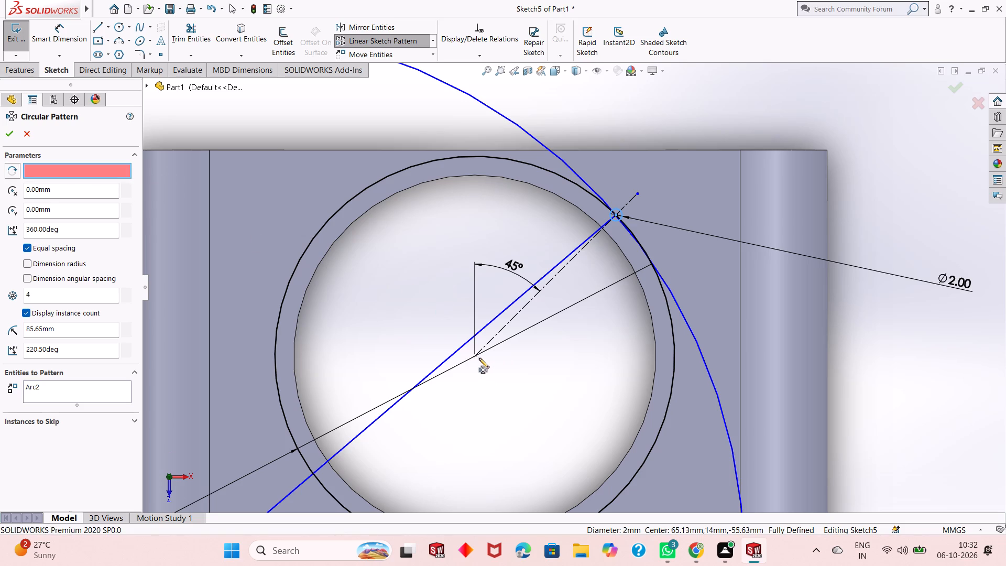
{"action": "left_click", "coordinate": [474, 357]}
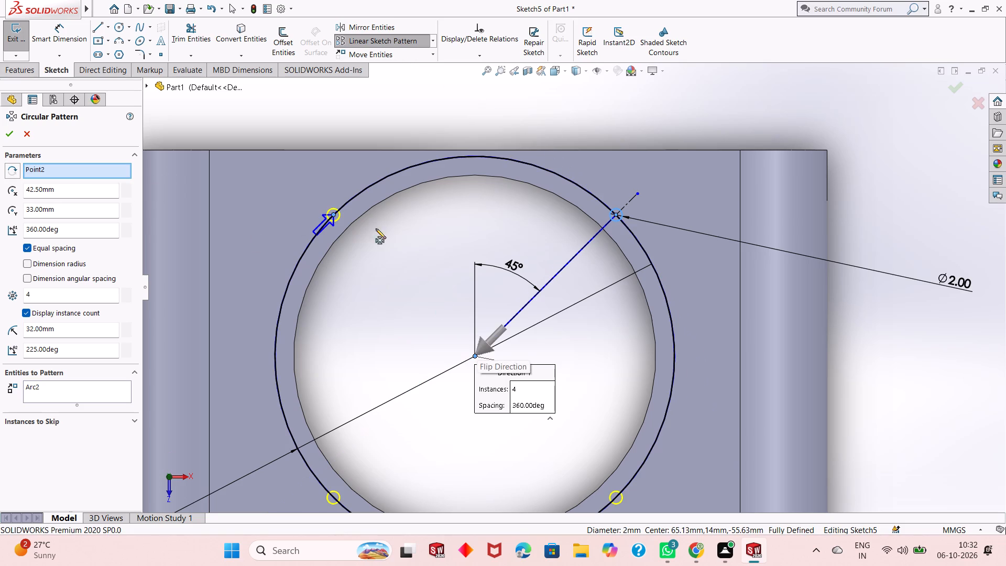
{"action": "left_click", "coordinate": [11, 134]}
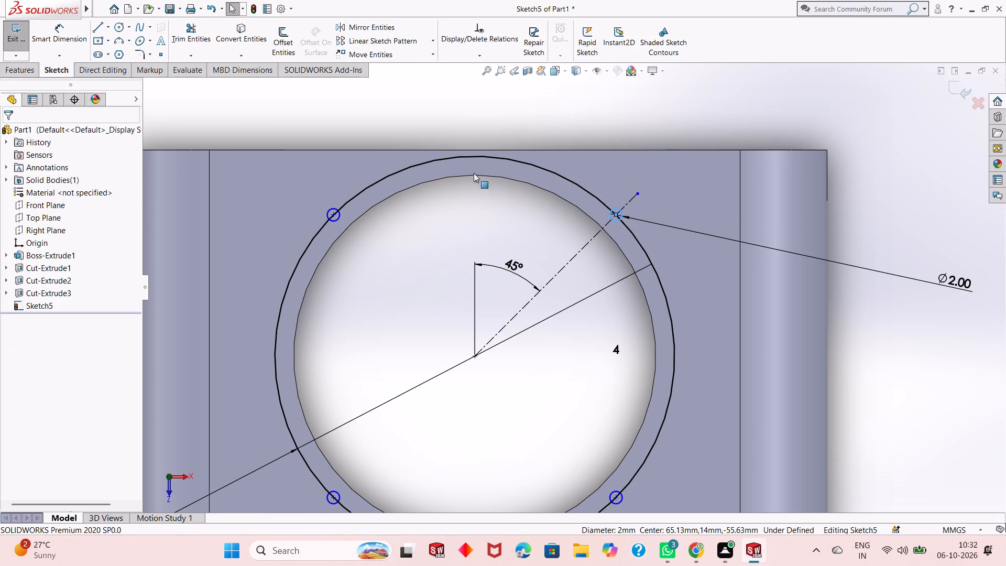
{"action": "key", "text": "Escape"}
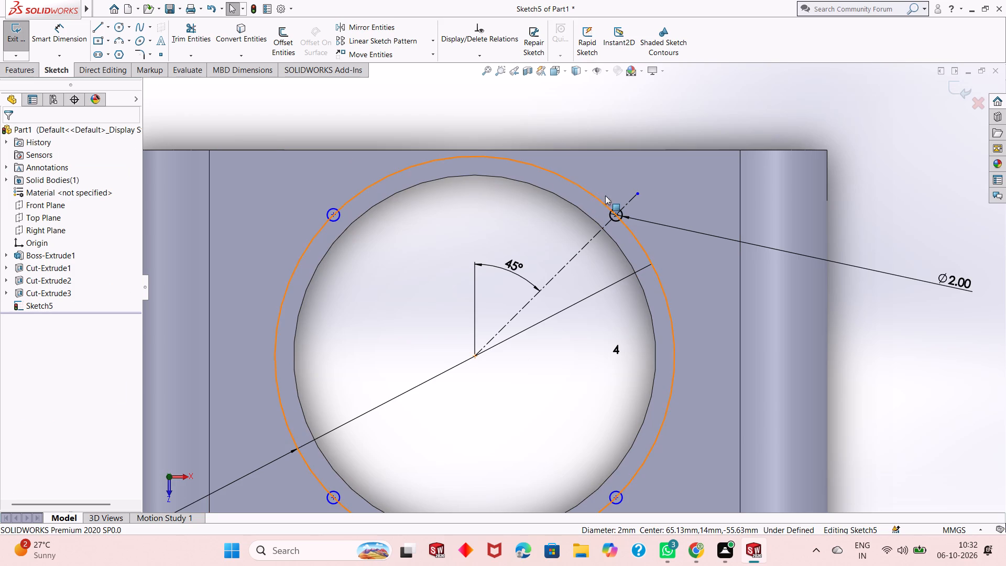
Delete the 64 mm layout circle around the through hole, keeping the four small circles.
{"action": "left_click", "coordinate": [562, 178]}
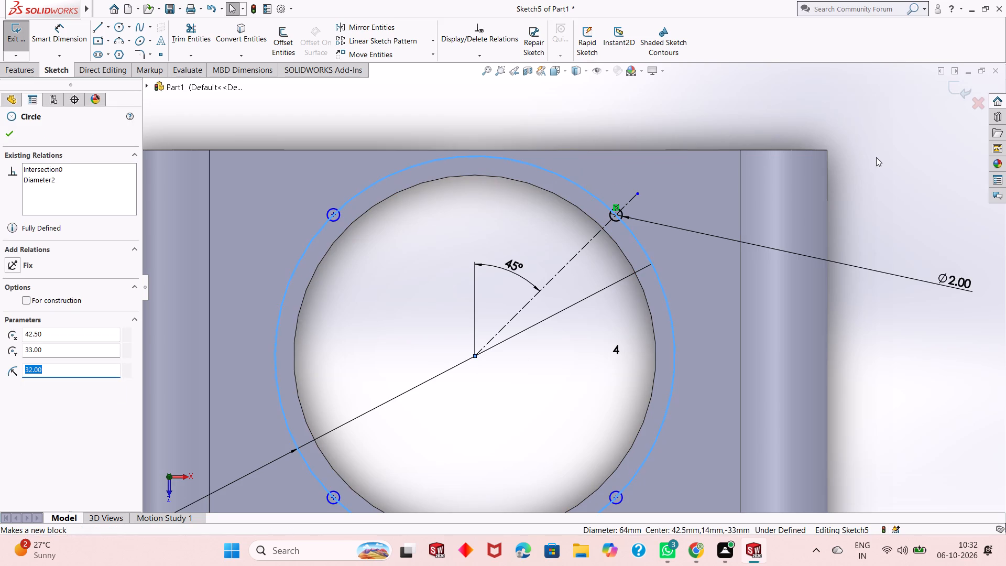
{"action": "right_click", "coordinate": [876, 157]}
{"action": "left_click", "coordinate": [912, 312]}
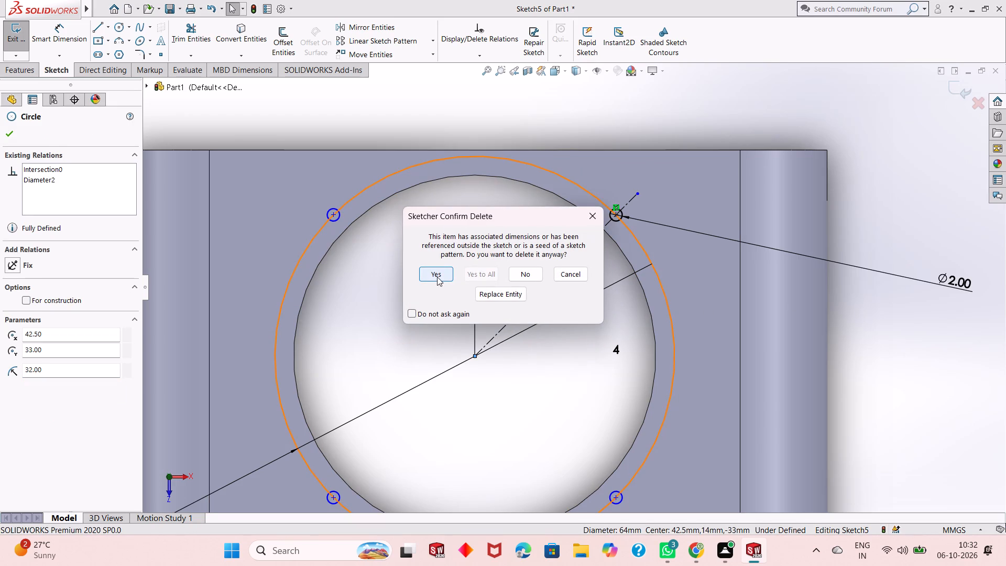
{"action": "left_click", "coordinate": [437, 277]}
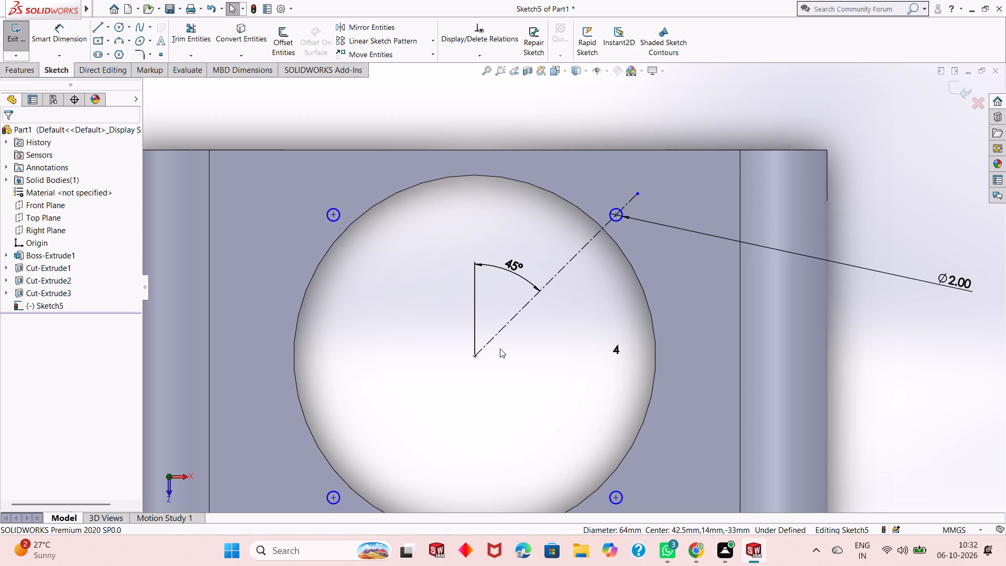
{"action": "scroll", "coordinate": [487, 320], "scroll_direction": "up", "scroll_amount": 3}
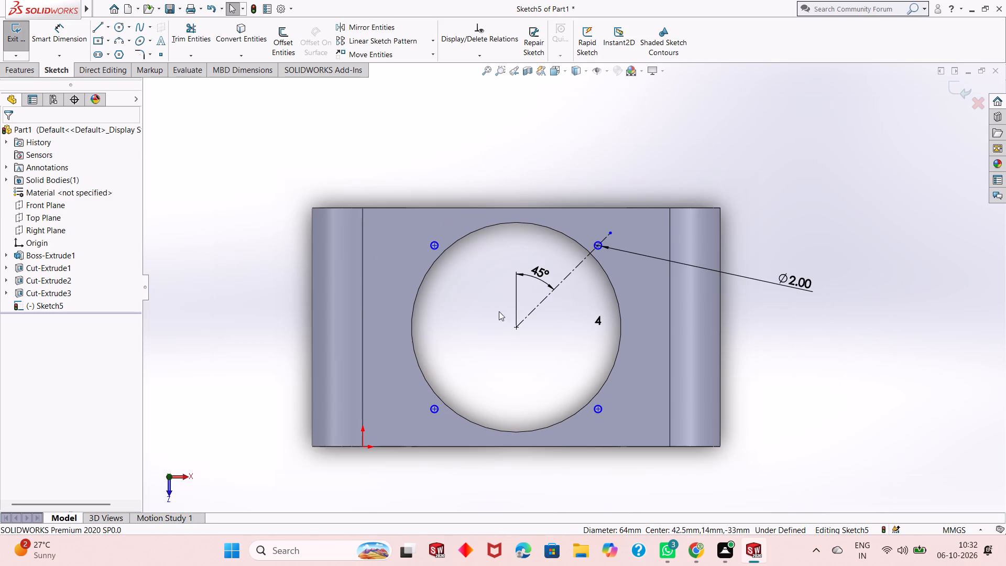
{"action": "scroll", "coordinate": [592, 350], "scroll_direction": "down", "scroll_amount": 1}
{"action": "key", "text": "Escape"}
{"action": "key", "text": "Escape"}
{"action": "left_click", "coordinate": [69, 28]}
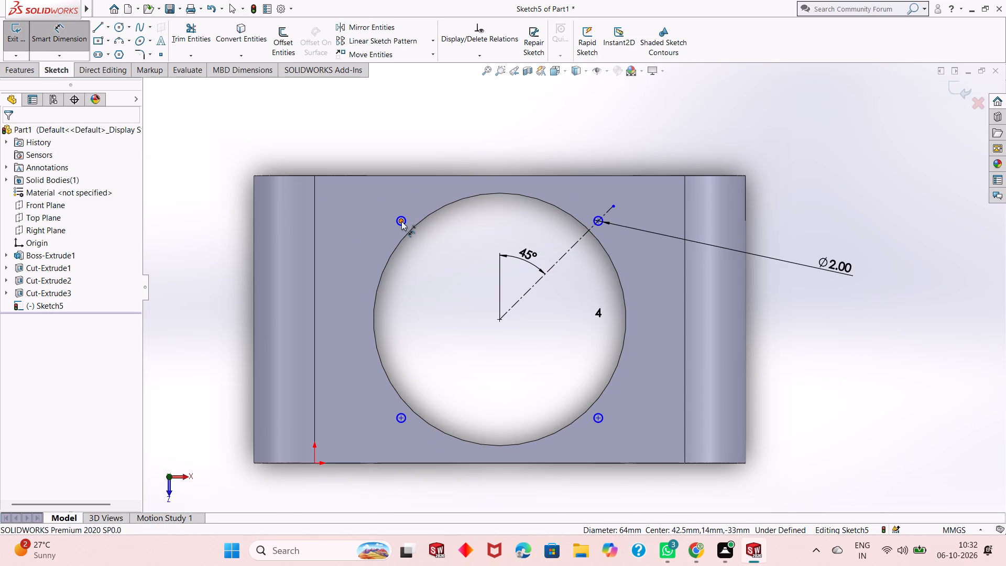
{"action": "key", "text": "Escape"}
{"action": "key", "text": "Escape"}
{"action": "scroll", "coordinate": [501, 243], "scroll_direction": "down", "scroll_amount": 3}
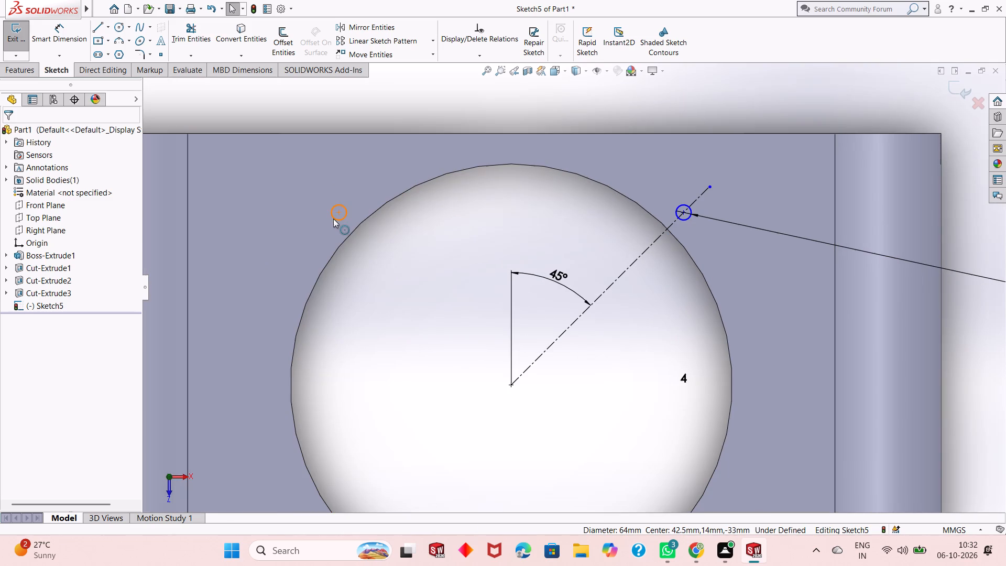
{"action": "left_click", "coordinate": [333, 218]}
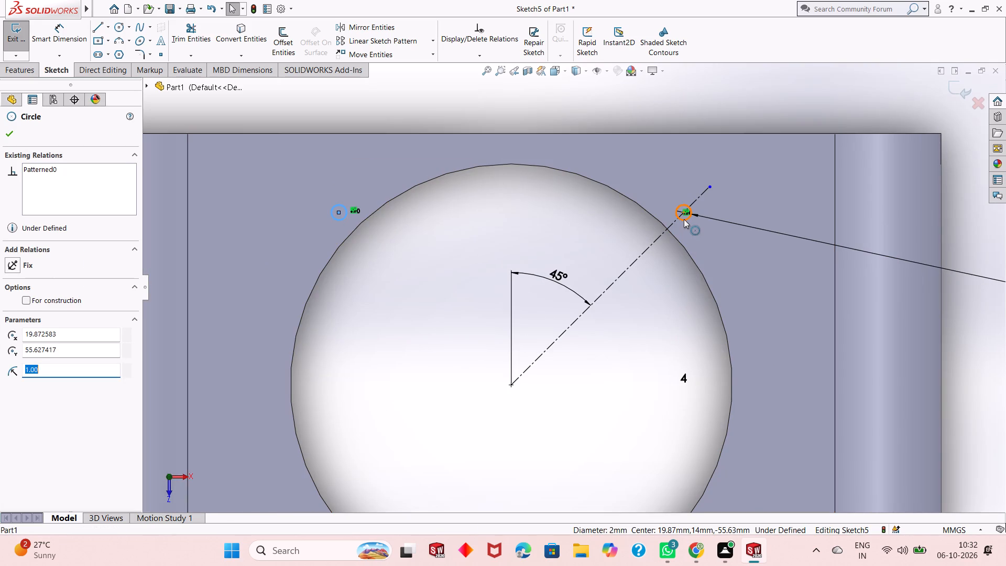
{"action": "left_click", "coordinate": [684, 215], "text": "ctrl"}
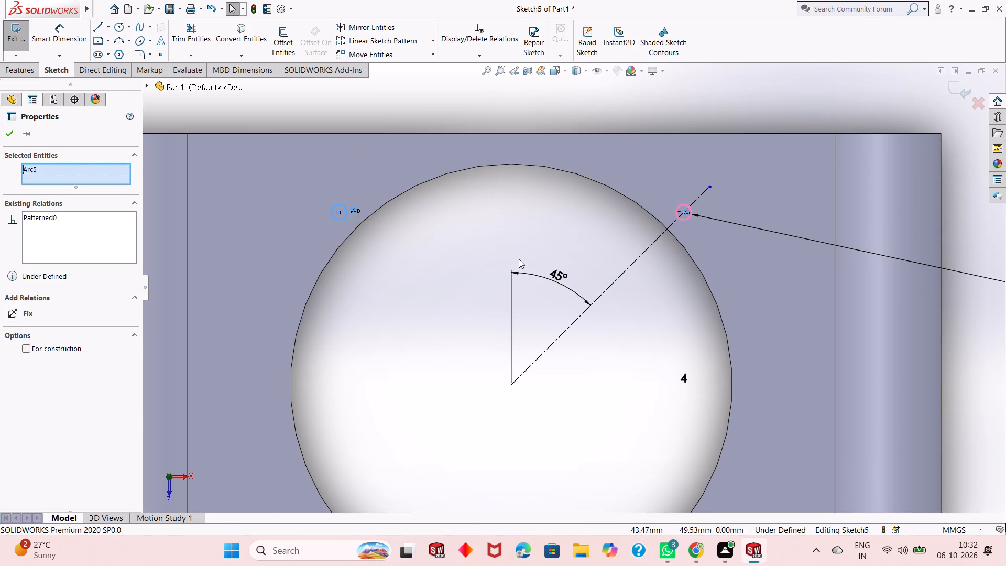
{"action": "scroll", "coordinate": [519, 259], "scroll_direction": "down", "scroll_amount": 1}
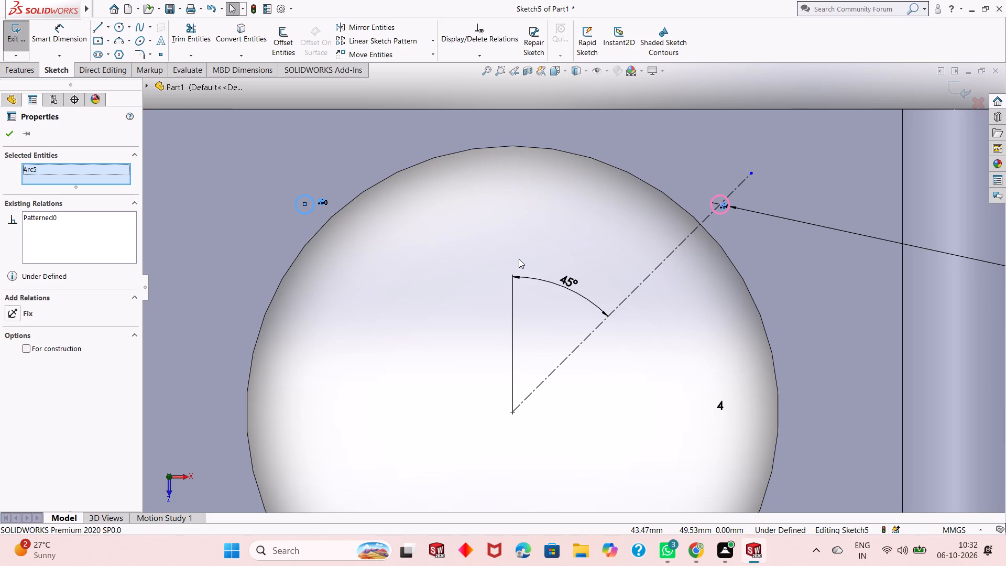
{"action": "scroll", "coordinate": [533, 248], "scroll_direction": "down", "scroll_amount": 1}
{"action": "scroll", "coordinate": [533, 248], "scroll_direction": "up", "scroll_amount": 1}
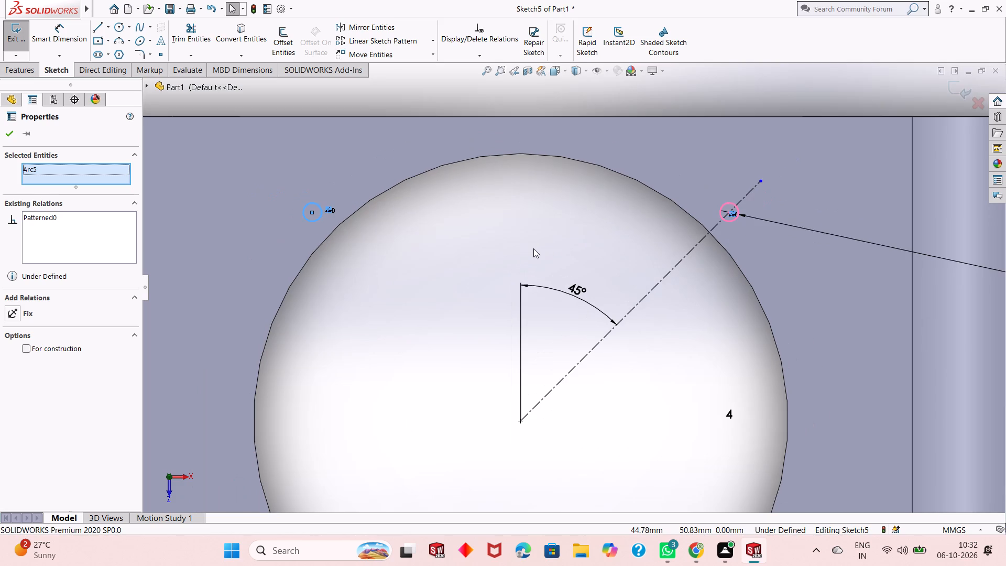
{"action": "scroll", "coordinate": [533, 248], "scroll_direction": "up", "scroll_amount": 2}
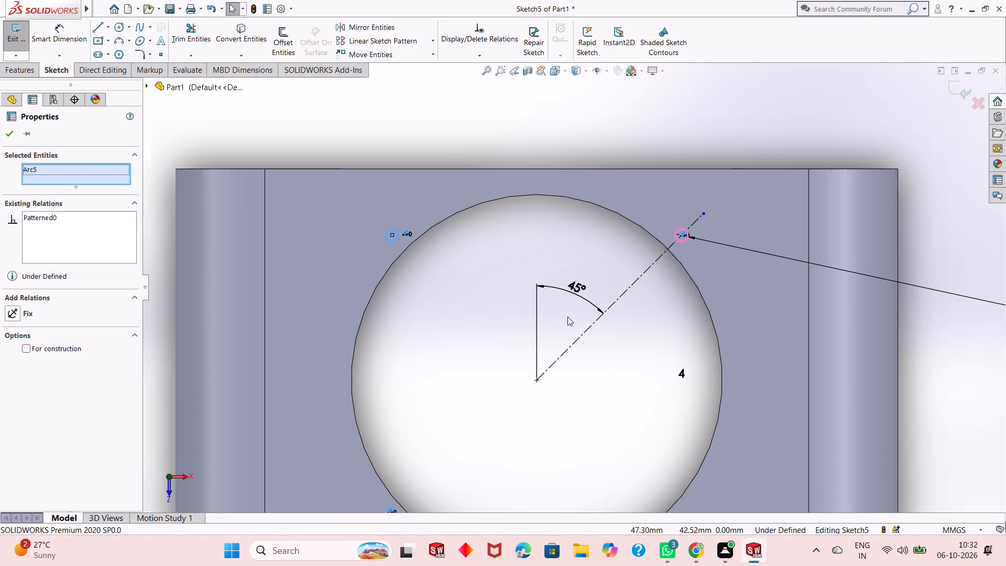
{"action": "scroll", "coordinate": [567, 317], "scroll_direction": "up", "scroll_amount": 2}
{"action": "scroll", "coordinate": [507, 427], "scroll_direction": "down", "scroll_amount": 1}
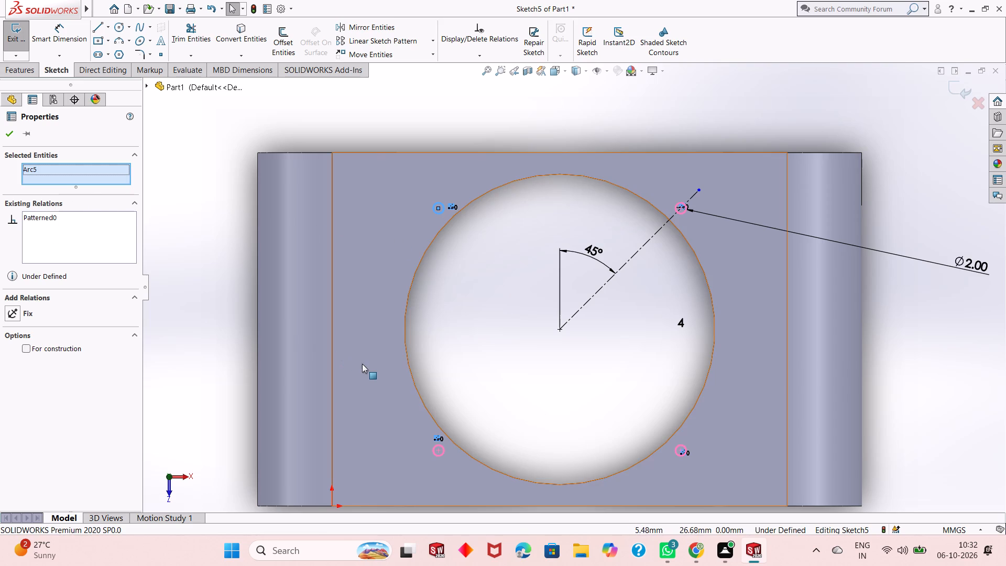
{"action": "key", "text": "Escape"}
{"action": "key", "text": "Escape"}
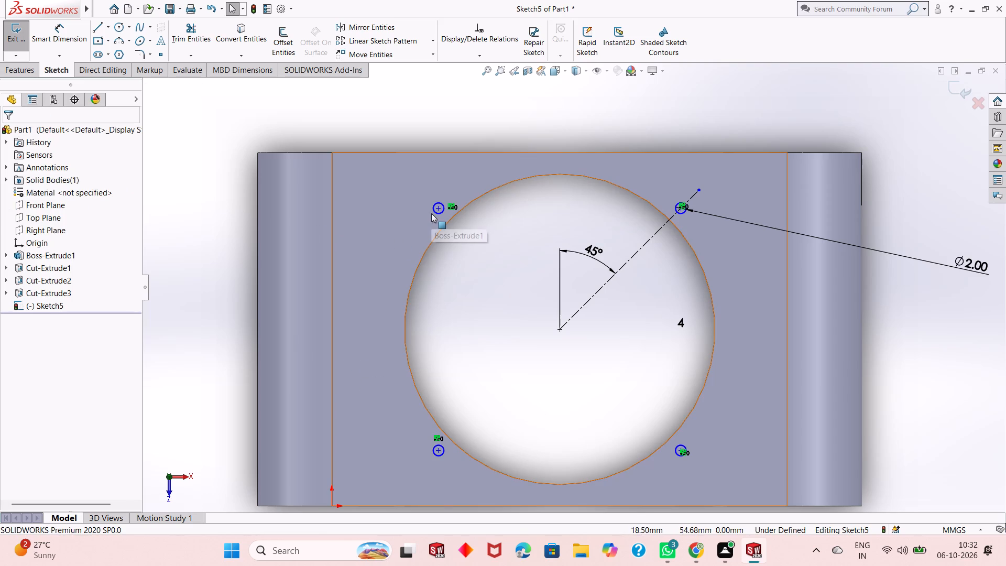
Add an Equal relation between the four small circles around the through hole.
{"action": "left_click", "coordinate": [438, 212]}
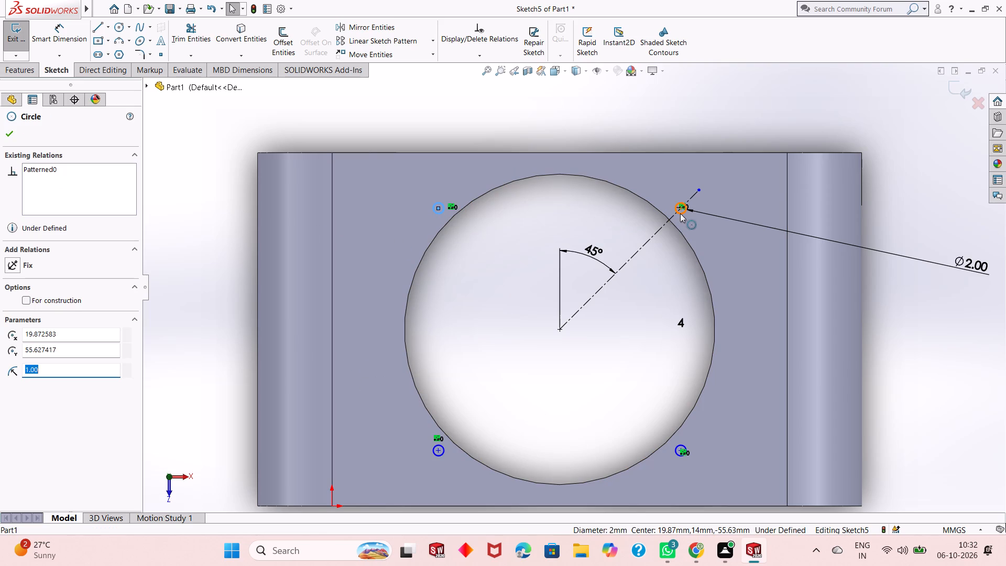
{"action": "left_click", "coordinate": [681, 214], "text": "ctrl"}
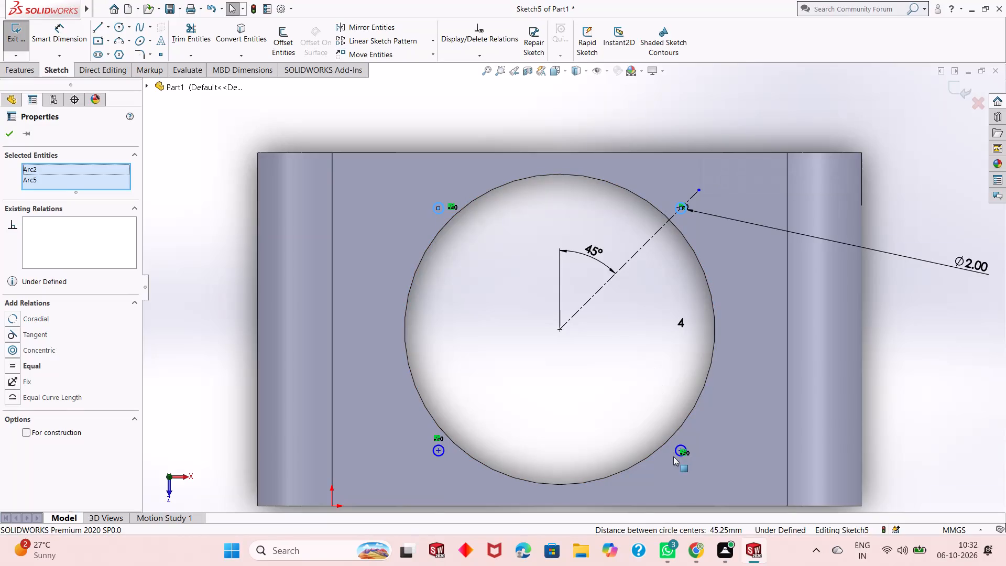
{"action": "left_click", "coordinate": [674, 454], "text": "ctrl"}
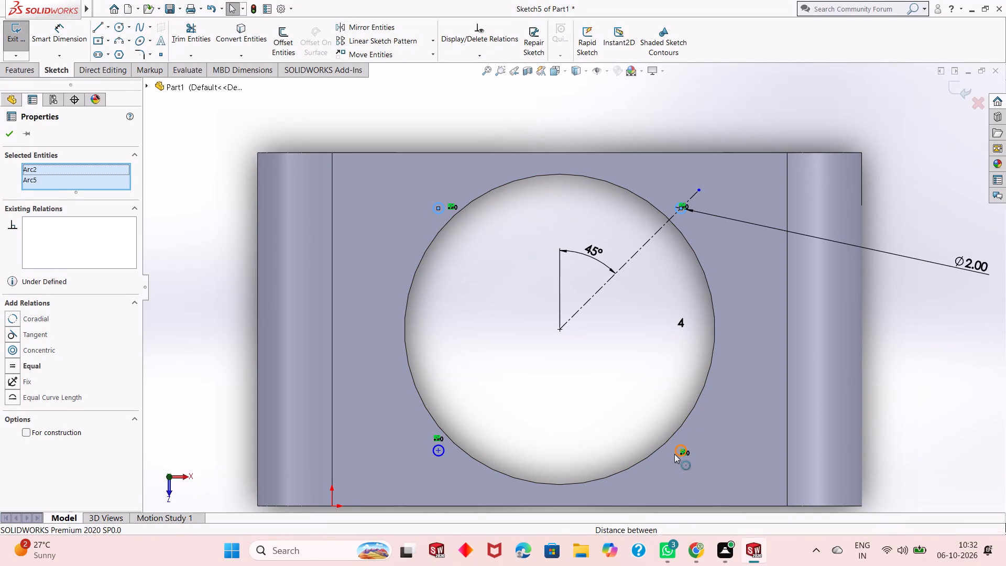
{"action": "left_click", "coordinate": [440, 455], "text": "ctrl"}
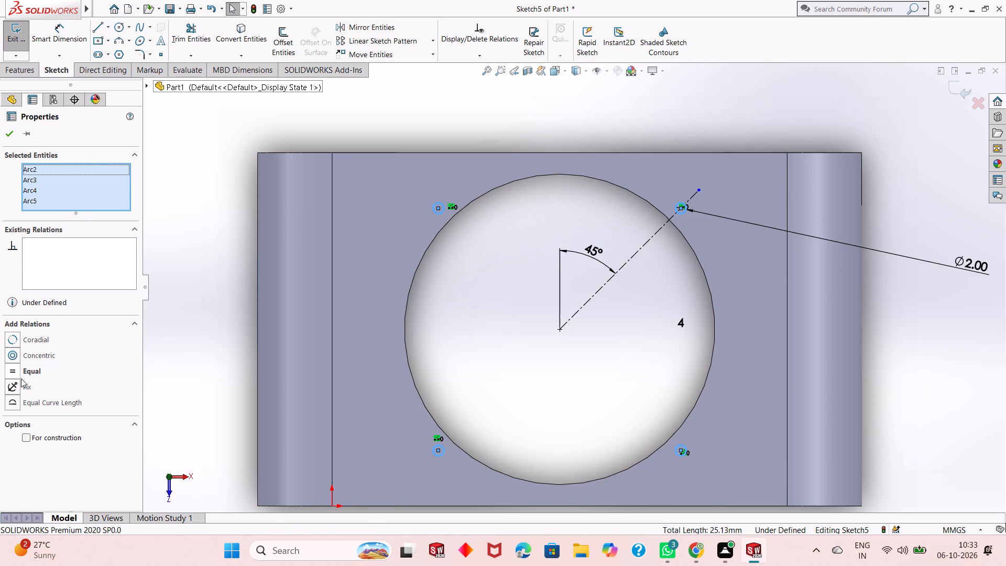
{"action": "left_click", "coordinate": [9, 369]}
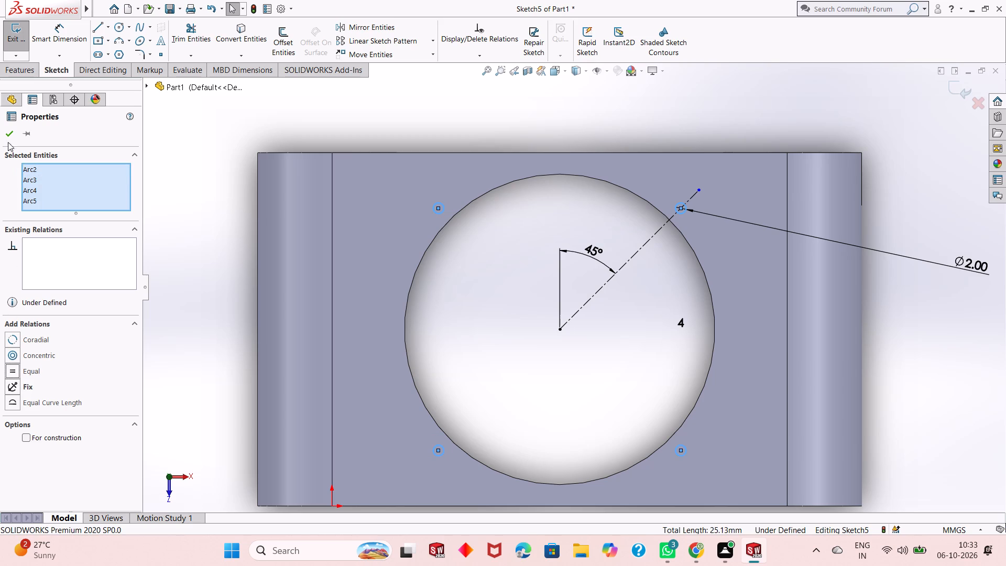
{"action": "left_click", "coordinate": [7, 130]}
Dimension the vertical distance from the through hole's centre to the centre of the upper-left small circle.
{"action": "left_click", "coordinate": [61, 36]}
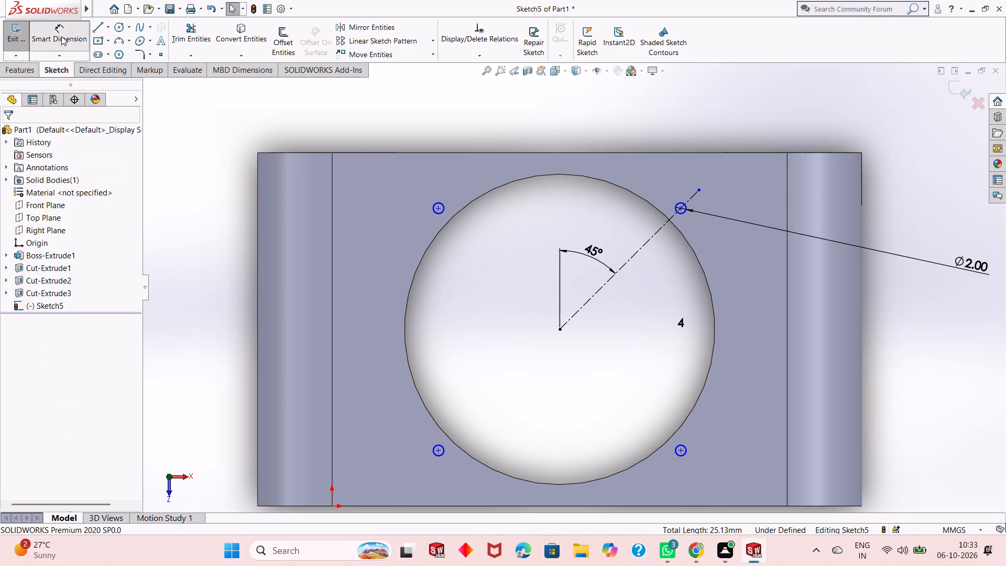
{"action": "left_click", "coordinate": [558, 330]}
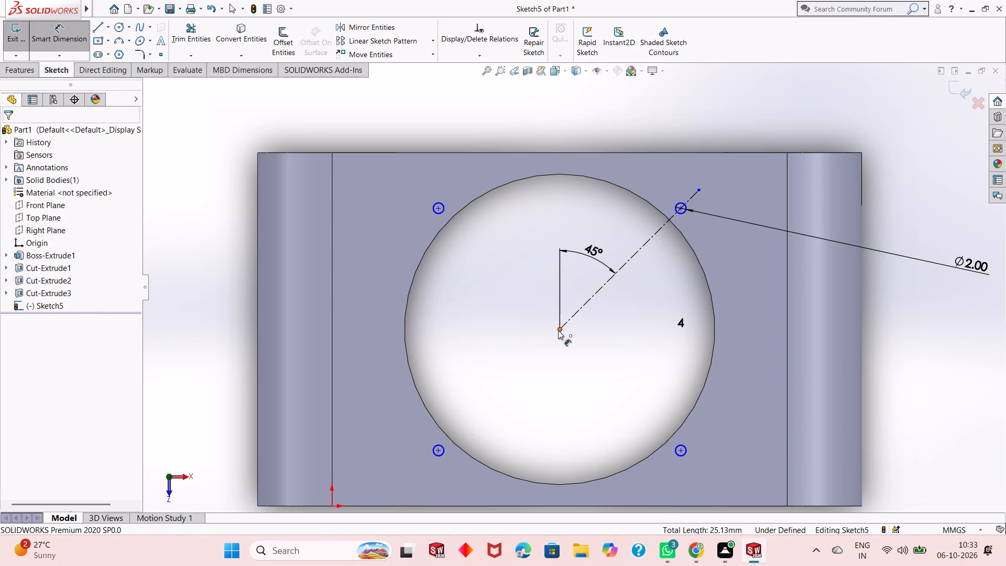
{"action": "left_click", "coordinate": [438, 208]}
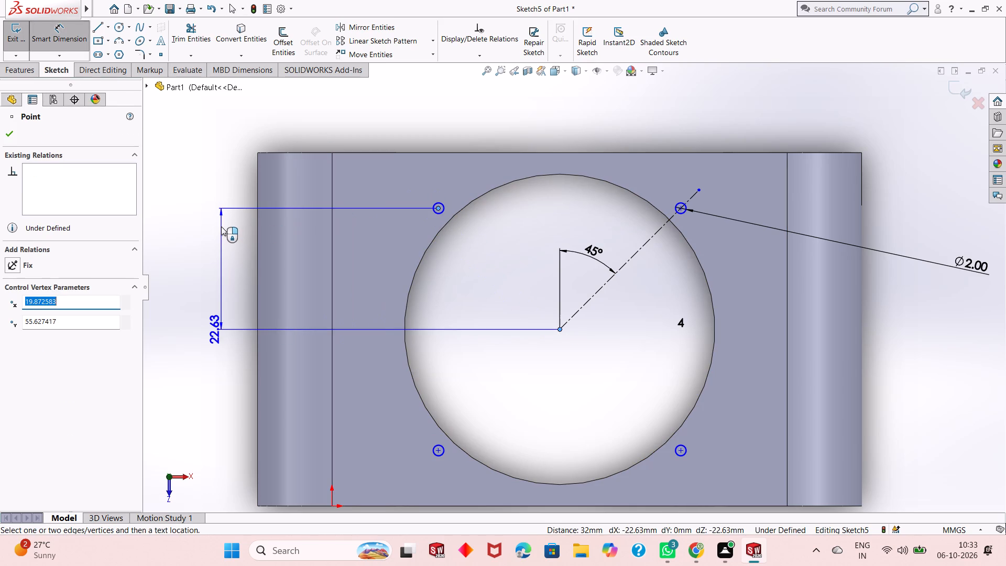
{"action": "left_click", "coordinate": [220, 226]}
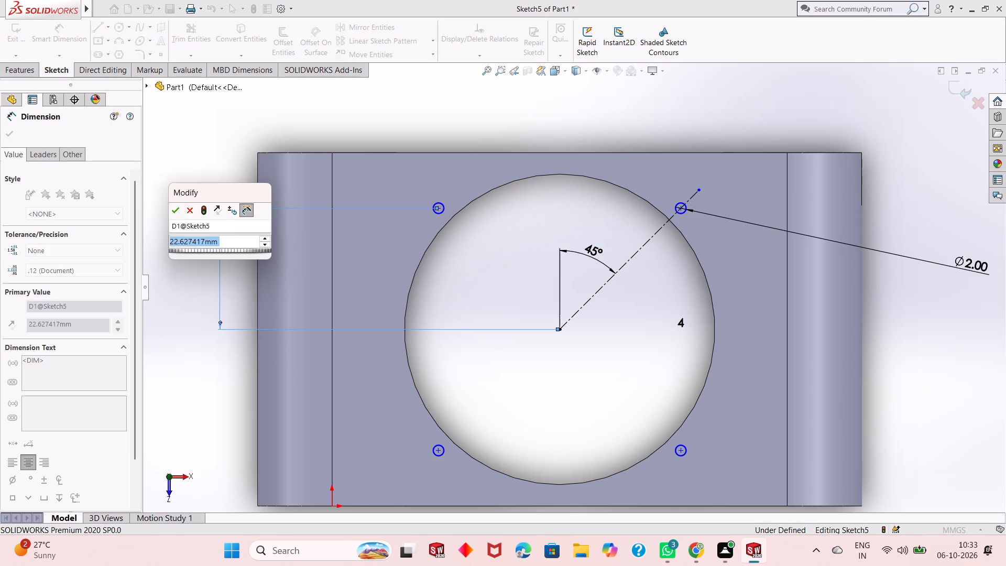
{"action": "left_click", "coordinate": [171, 210]}
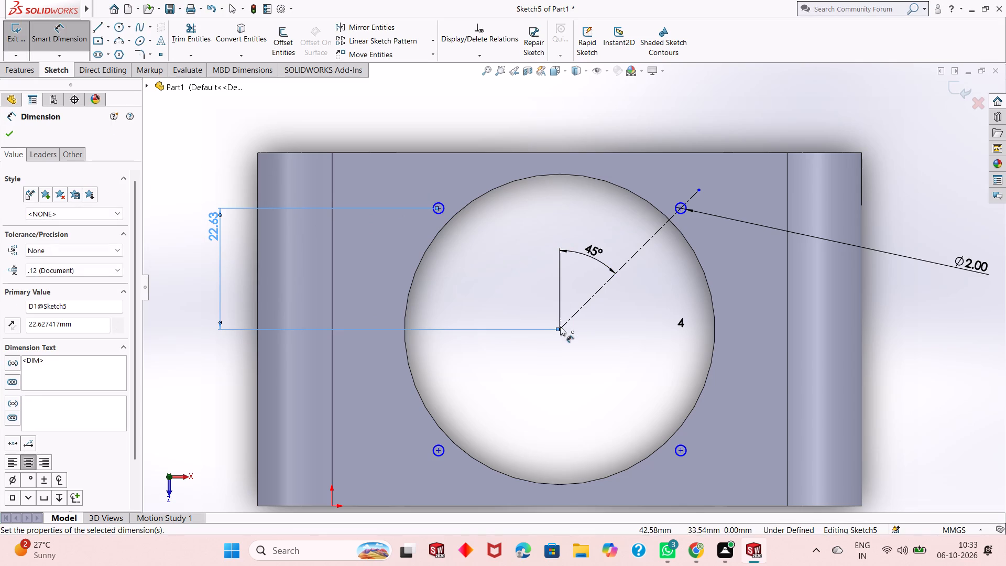
Dimension the horizontal distance from the through hole's centre to the centre of the lower-left small circle.
{"action": "left_click", "coordinate": [561, 328]}
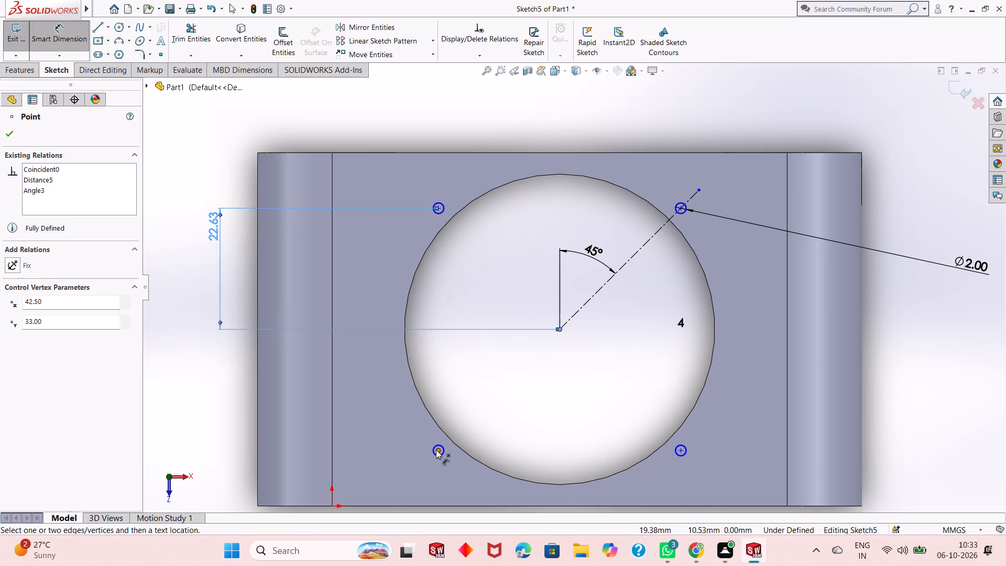
{"action": "left_click", "coordinate": [437, 450]}
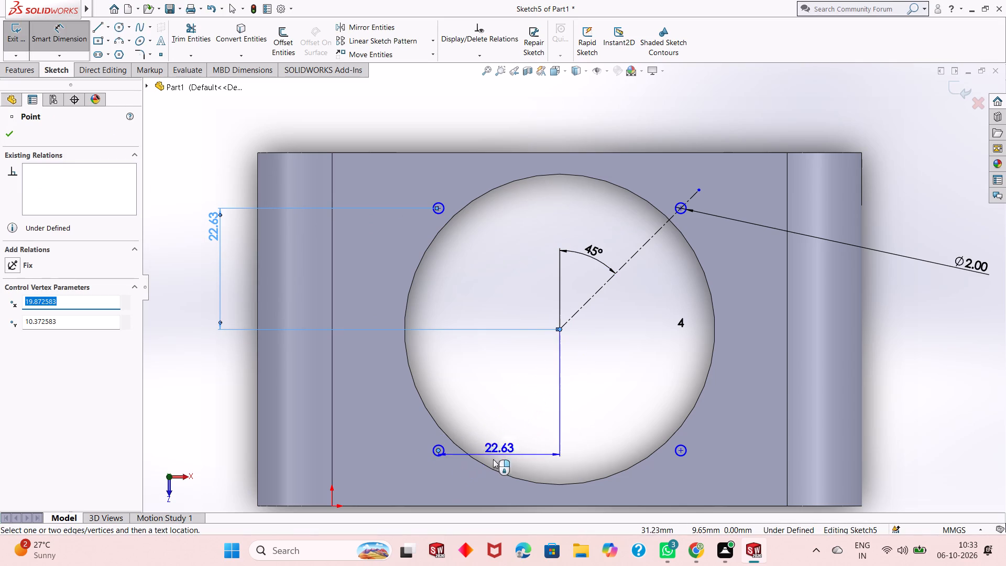
{"action": "left_click", "coordinate": [538, 459]}
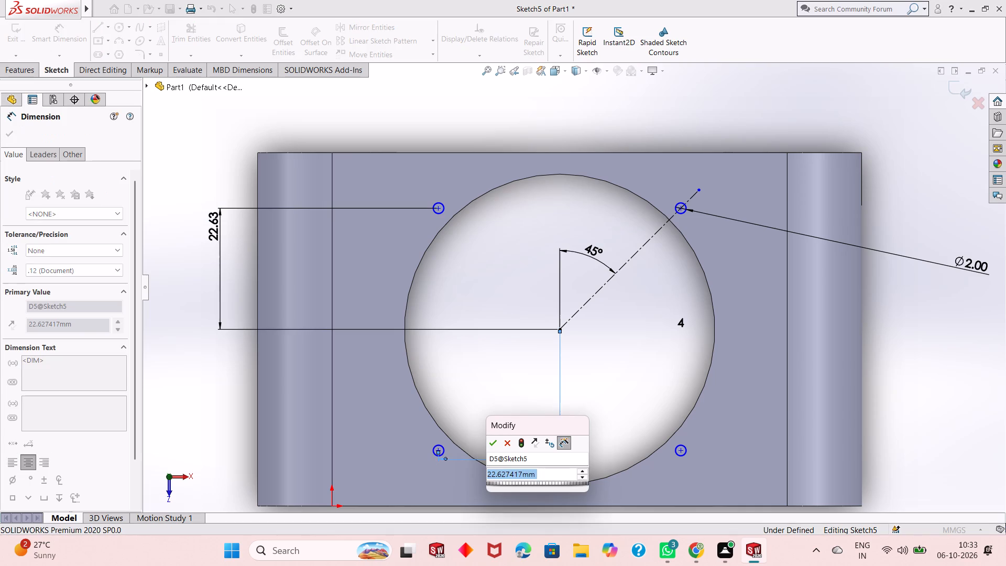
{"action": "left_click", "coordinate": [493, 437]}
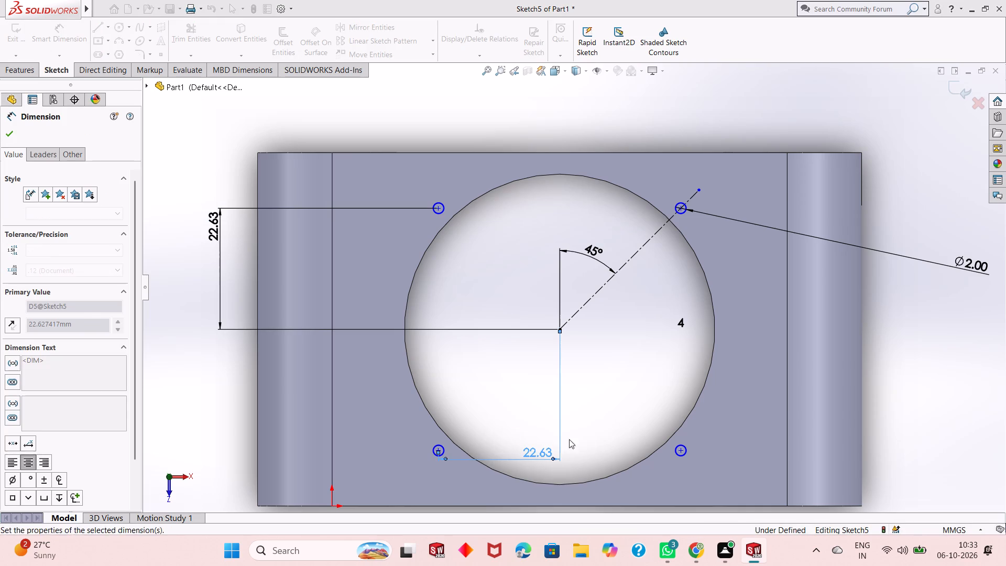
Dimension the vertical distance from the through hole's centre to the centre of the lower-right small circle.
{"action": "left_click", "coordinate": [680, 450]}
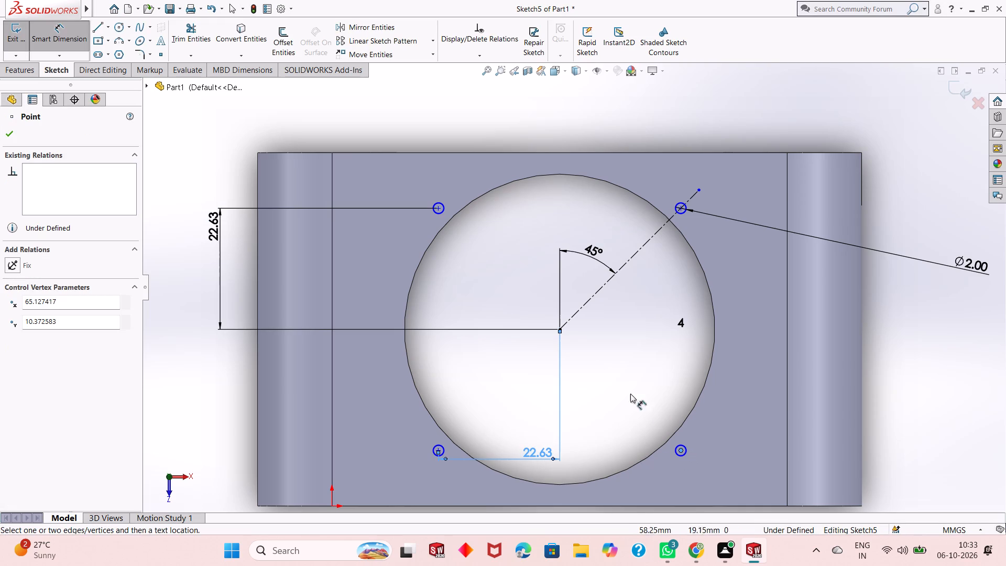
{"action": "left_click", "coordinate": [560, 329]}
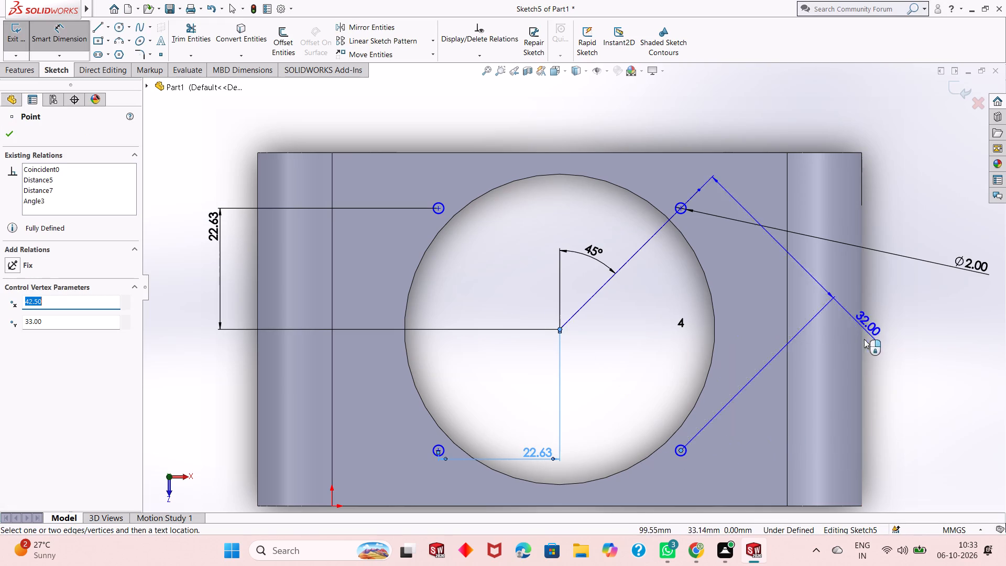
{"action": "left_click", "coordinate": [873, 362]}
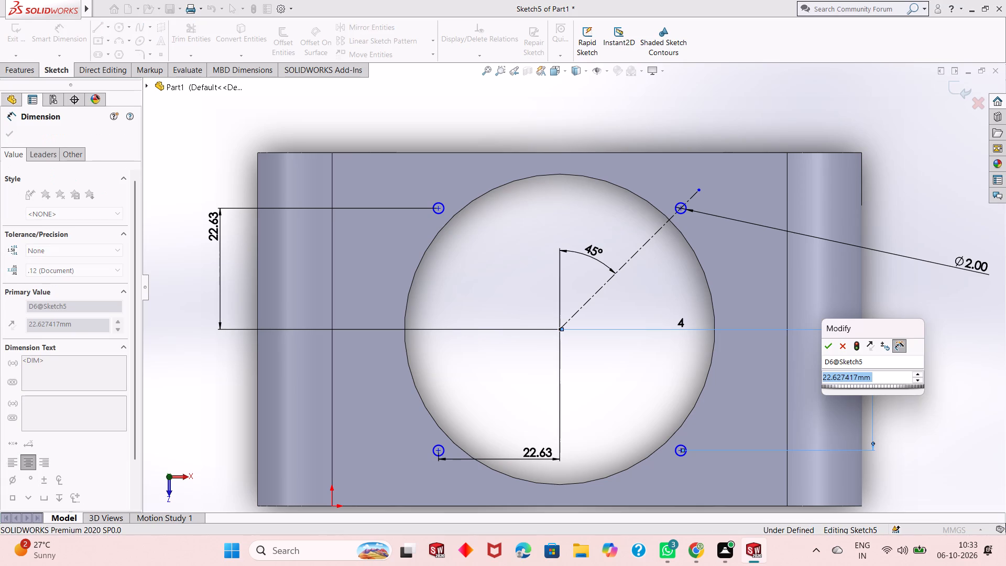
{"action": "left_click", "coordinate": [828, 344]}
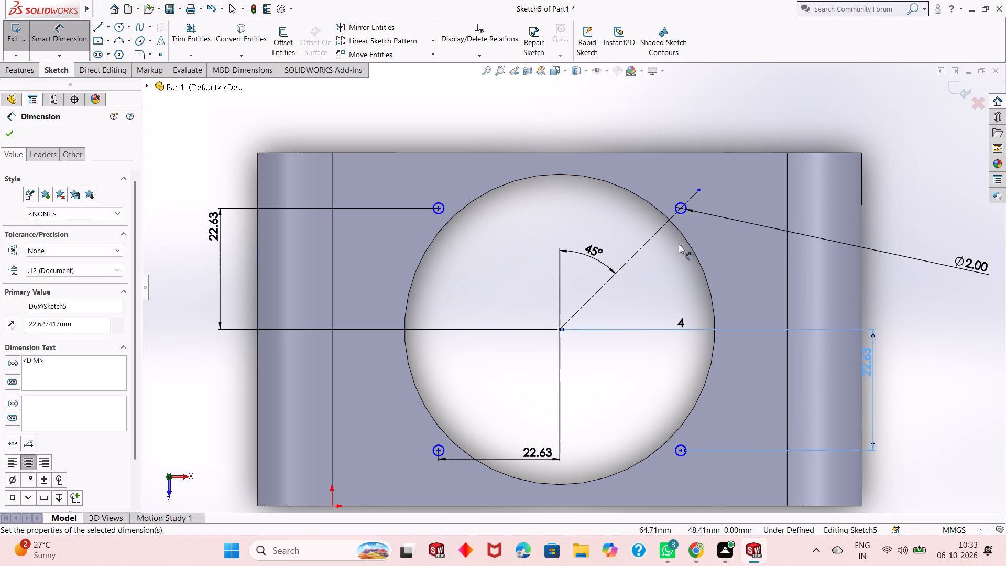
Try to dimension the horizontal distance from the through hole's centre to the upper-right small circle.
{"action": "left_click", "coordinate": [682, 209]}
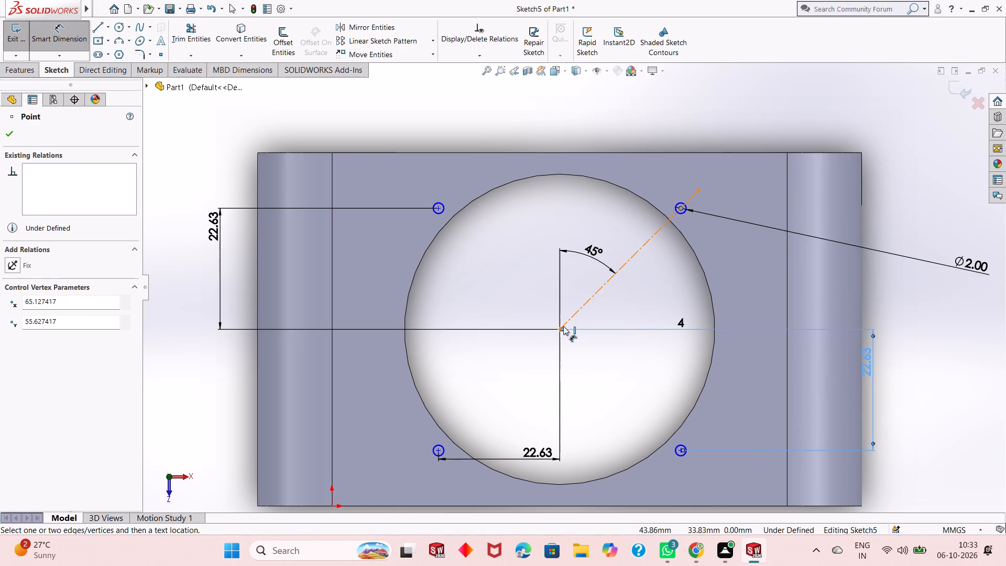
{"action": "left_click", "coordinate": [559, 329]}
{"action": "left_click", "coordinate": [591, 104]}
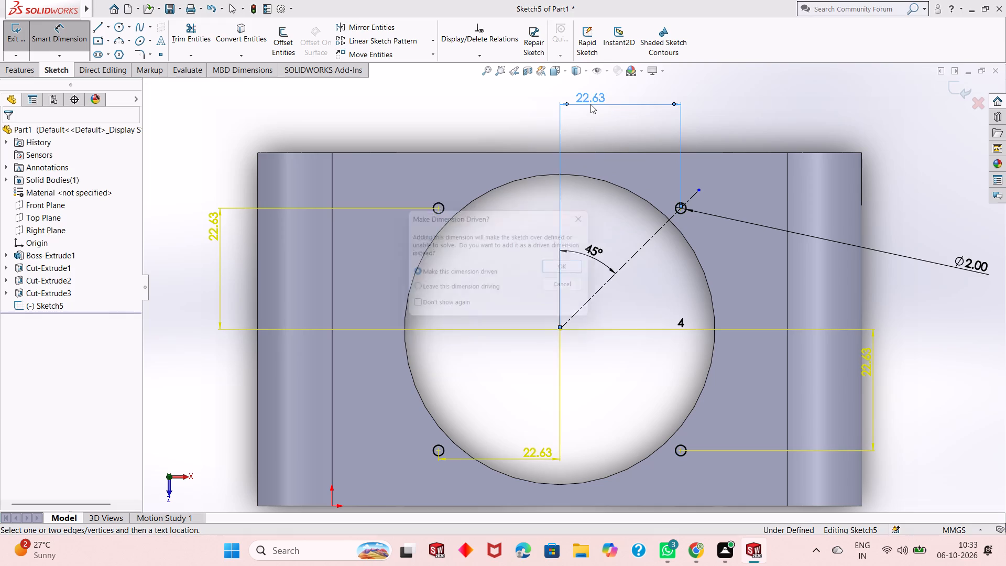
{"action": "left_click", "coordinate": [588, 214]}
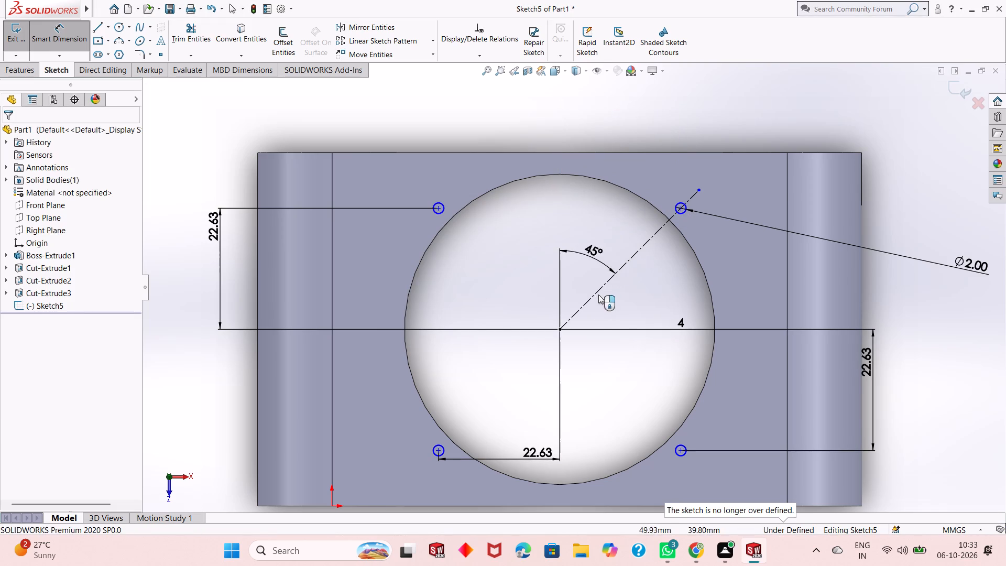
Dimension the horizontal distance from the through hole's centre to the upper-left small circle and leave the dimension tool.
{"action": "left_click", "coordinate": [560, 331]}
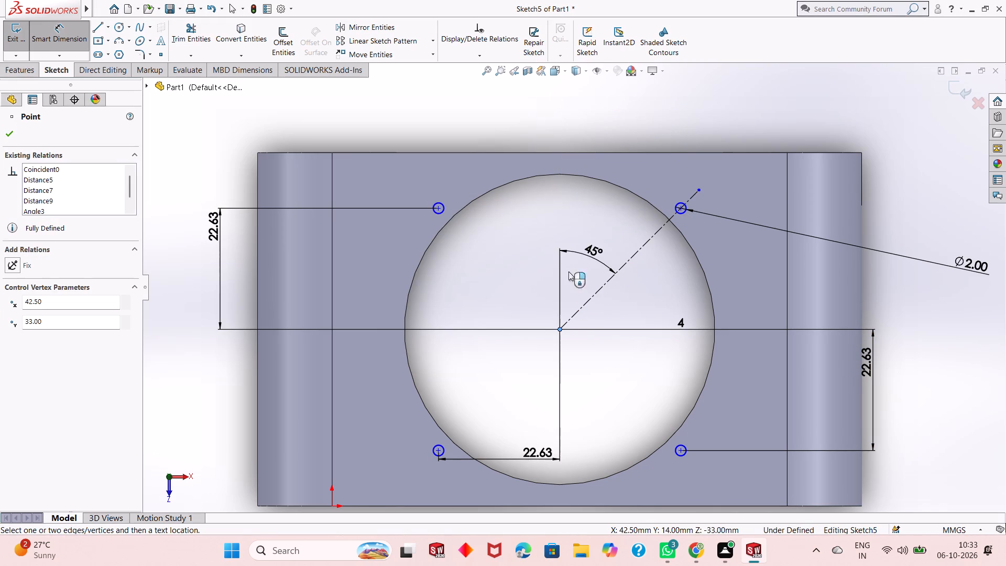
{"action": "left_click", "coordinate": [436, 208]}
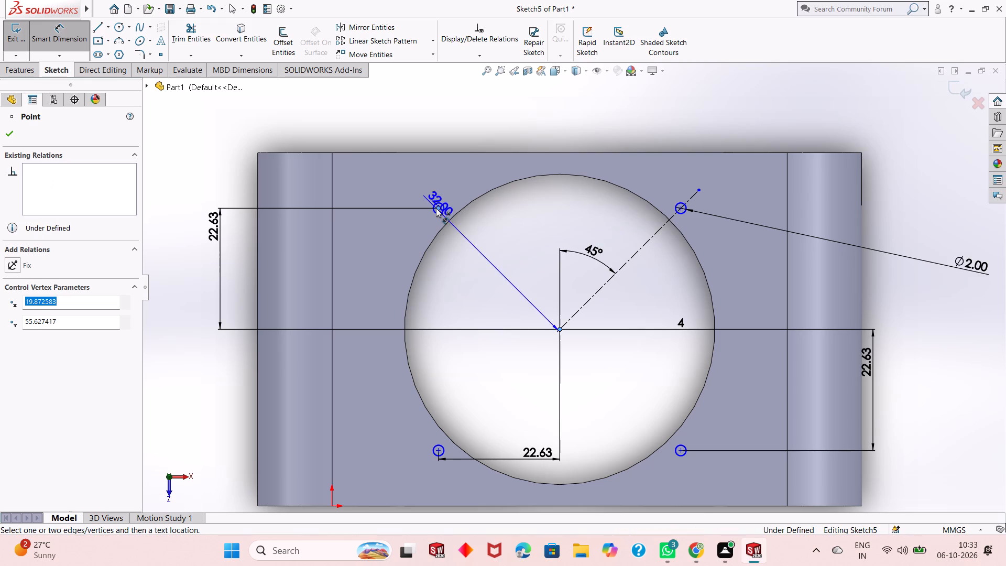
{"action": "left_click", "coordinate": [482, 94]}
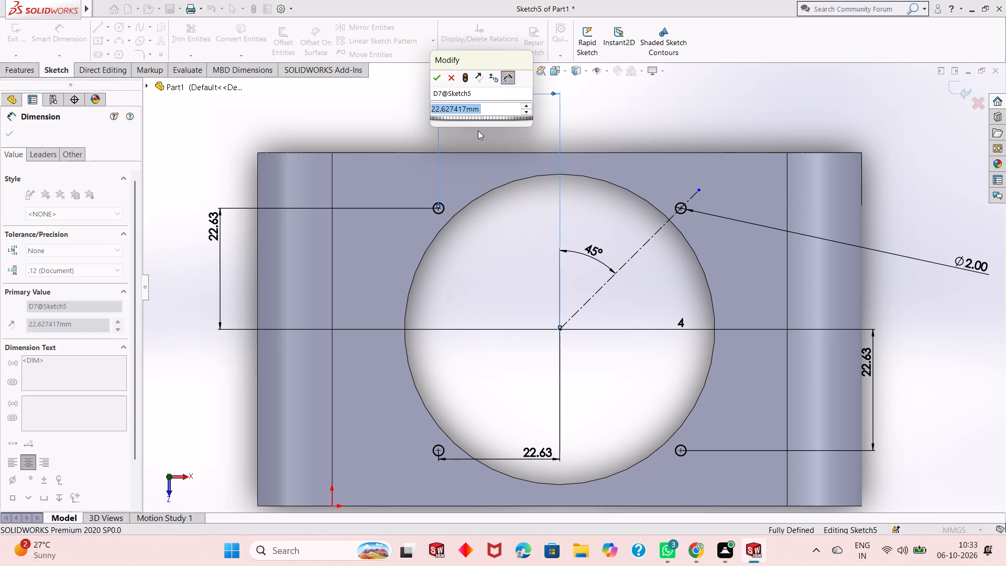
{"action": "left_click", "coordinate": [435, 77]}
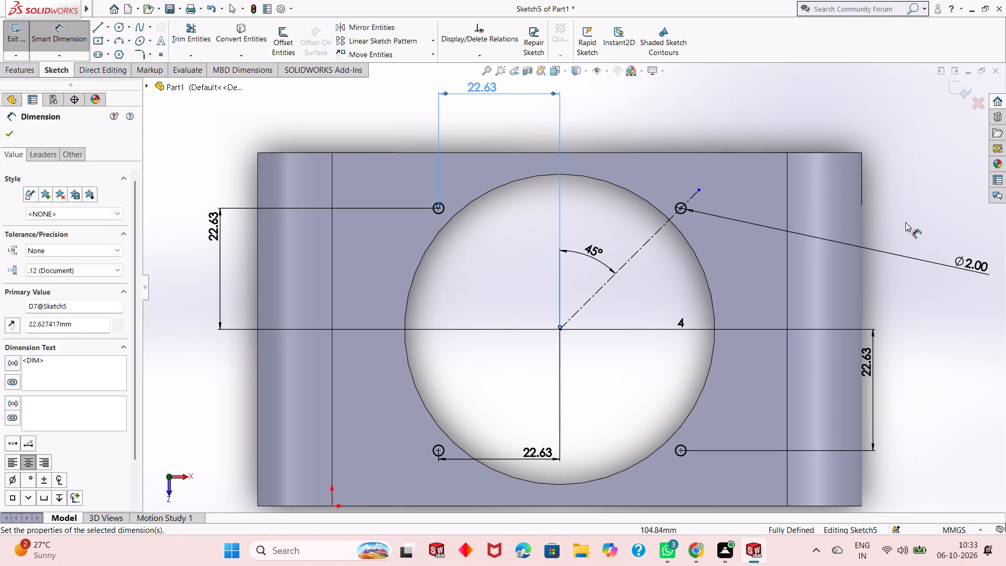
{"action": "right_click", "coordinate": [885, 140]}
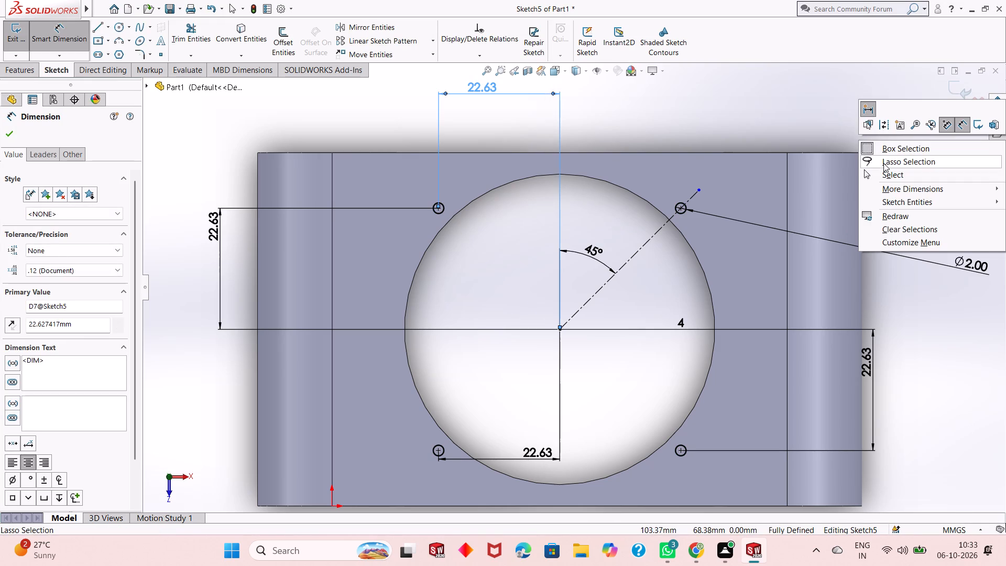
{"action": "left_click", "coordinate": [883, 175]}
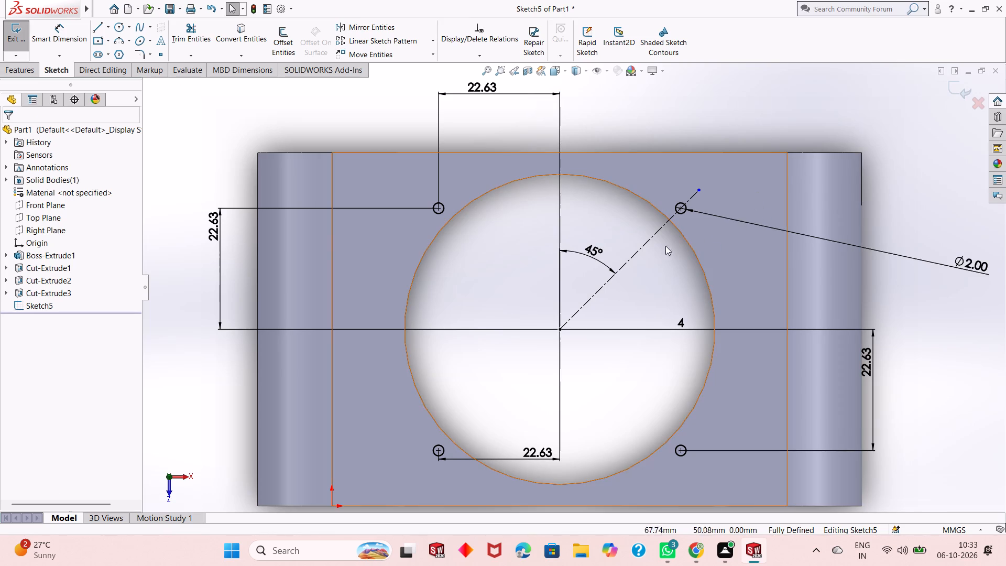
{"action": "scroll", "coordinate": [599, 299], "scroll_direction": "up", "scroll_amount": 1}
{"action": "key", "text": "Escape"}
{"action": "key", "text": "Escape"}
Extrude-cut the four small circles around the through hole with a Blind depth of 2 mm.
{"action": "middle_click_drag", "start_coordinate": [598, 332], "coordinate": [571, 345]}
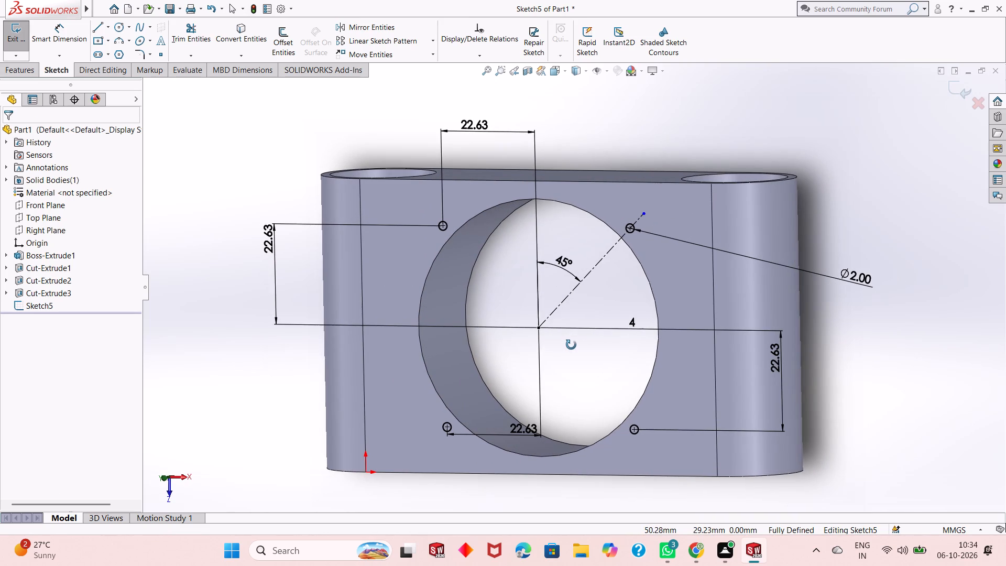
{"action": "middle_click_drag", "start_coordinate": [571, 345], "coordinate": [603, 192]}
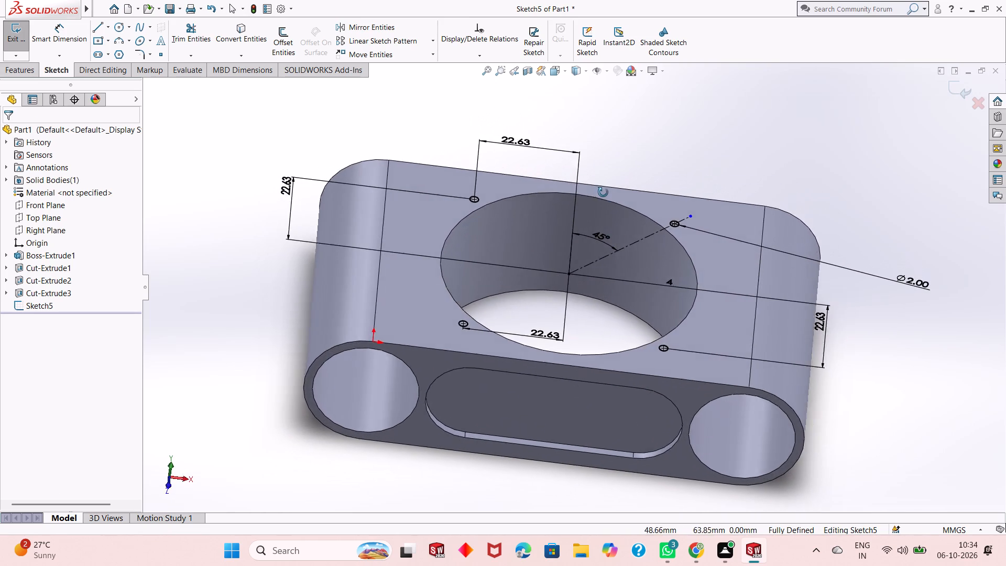
{"action": "middle_click_drag", "start_coordinate": [603, 192], "coordinate": [575, 202]}
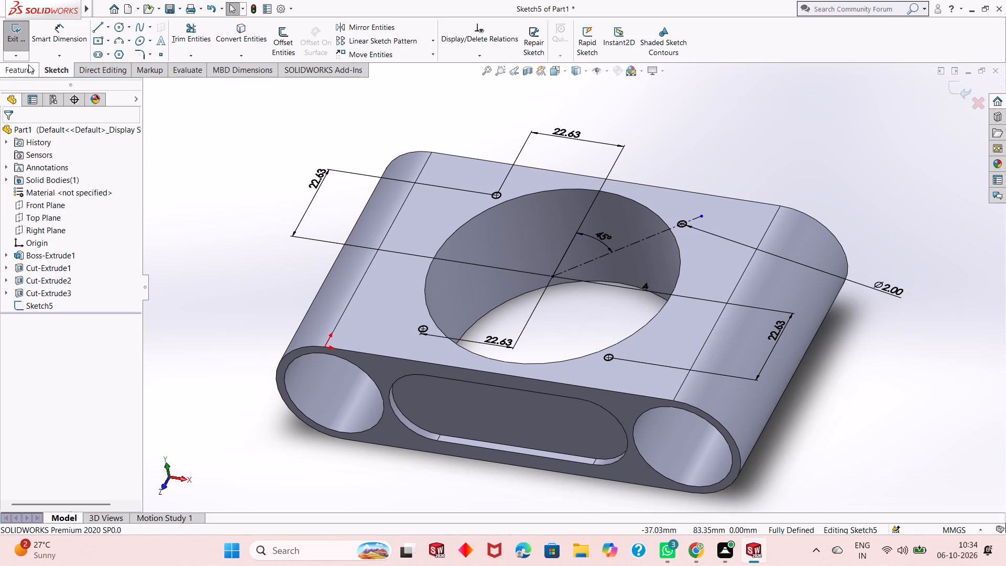
{"action": "left_click", "coordinate": [24, 70]}
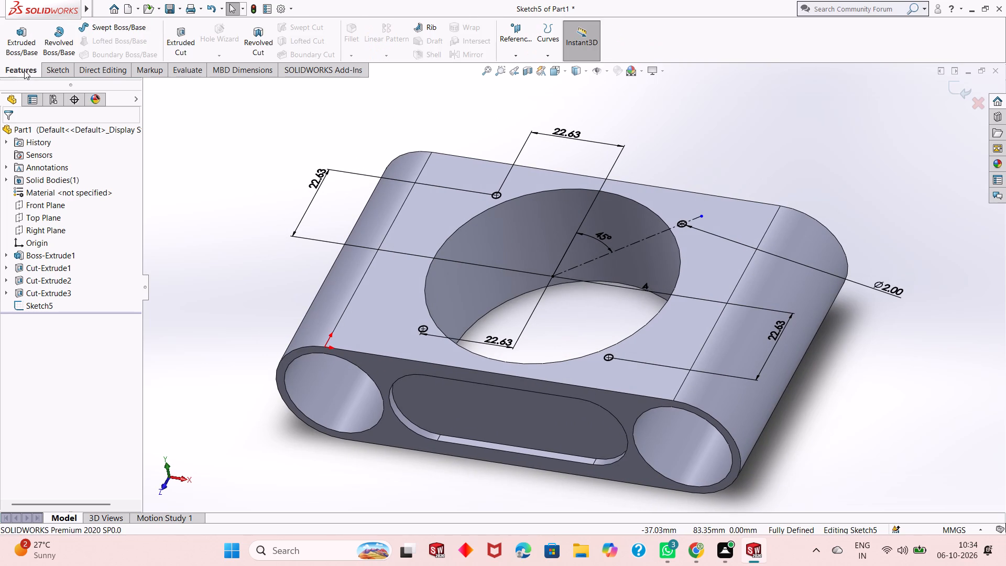
{"action": "left_click", "coordinate": [181, 47]}
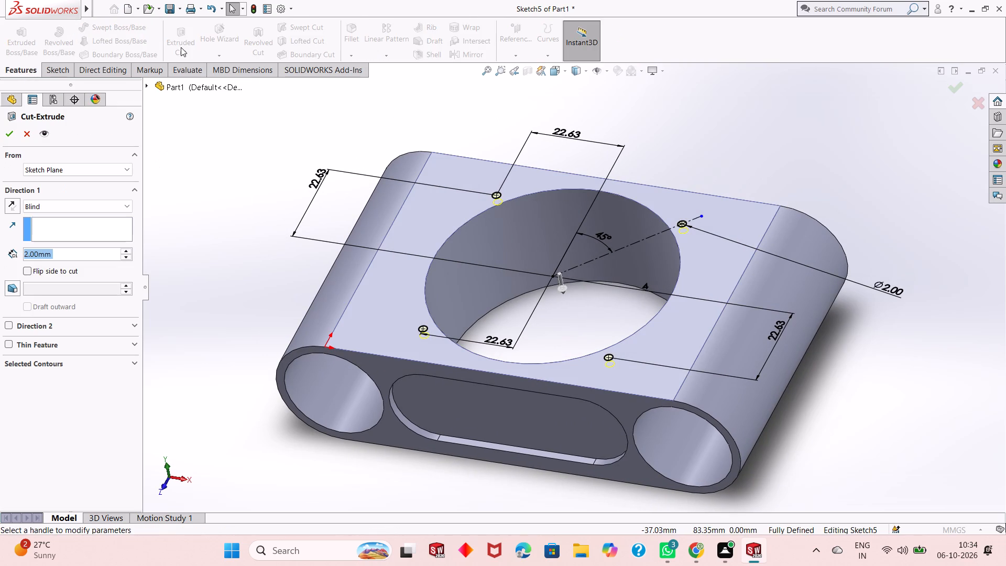
{"action": "left_click", "coordinate": [92, 206]}
{"action": "left_click", "coordinate": [94, 227]}
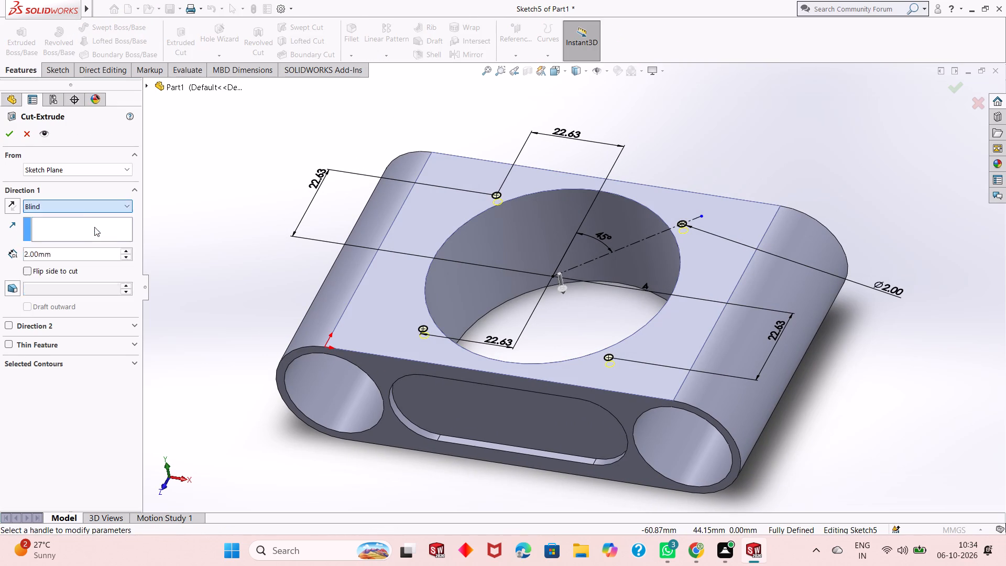
{"action": "left_click", "coordinate": [13, 134]}
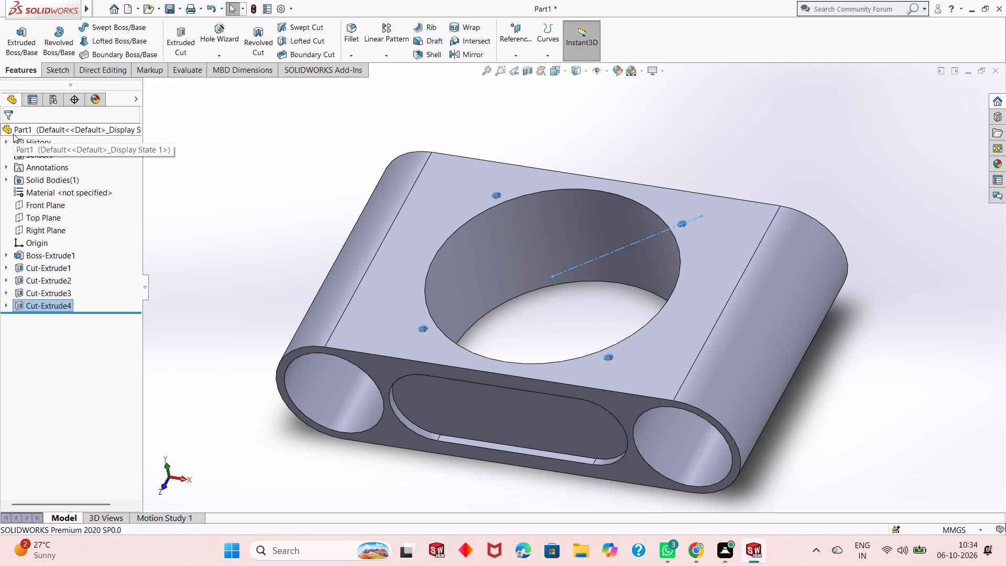
{"action": "key", "text": "Escape"}
{"action": "key", "text": "Escape"}
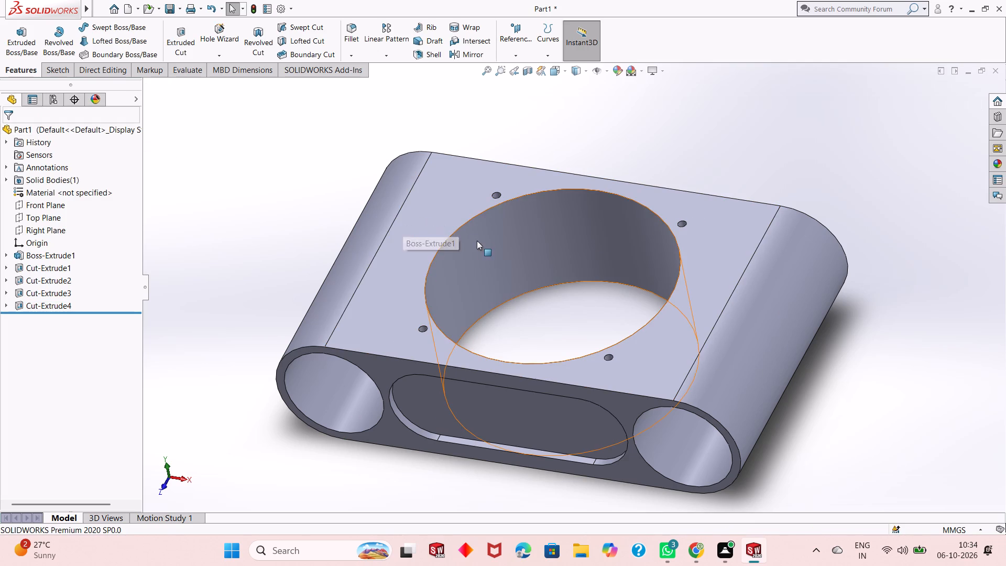
Examine the part from several sides, including the four small holes, the through hole, the end holes and the slot recess.
{"action": "middle_click_drag", "start_coordinate": [507, 247], "coordinate": [505, 278]}
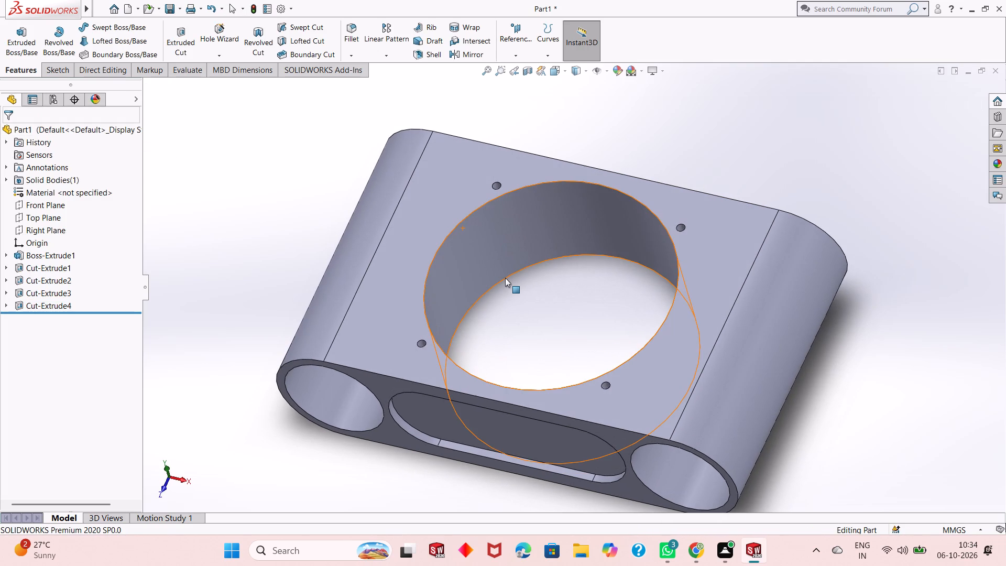
{"action": "middle_click_drag", "start_coordinate": [505, 301], "coordinate": [518, 398]}
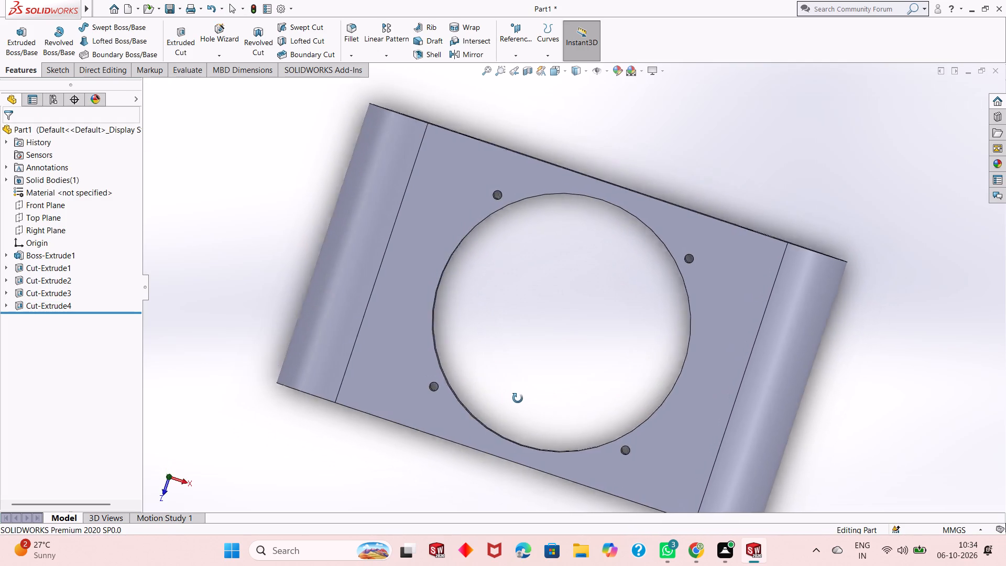
{"action": "middle_click_drag", "start_coordinate": [518, 398], "coordinate": [557, 177]}
{"action": "middle_click_drag", "start_coordinate": [519, 289], "coordinate": [500, 278]}
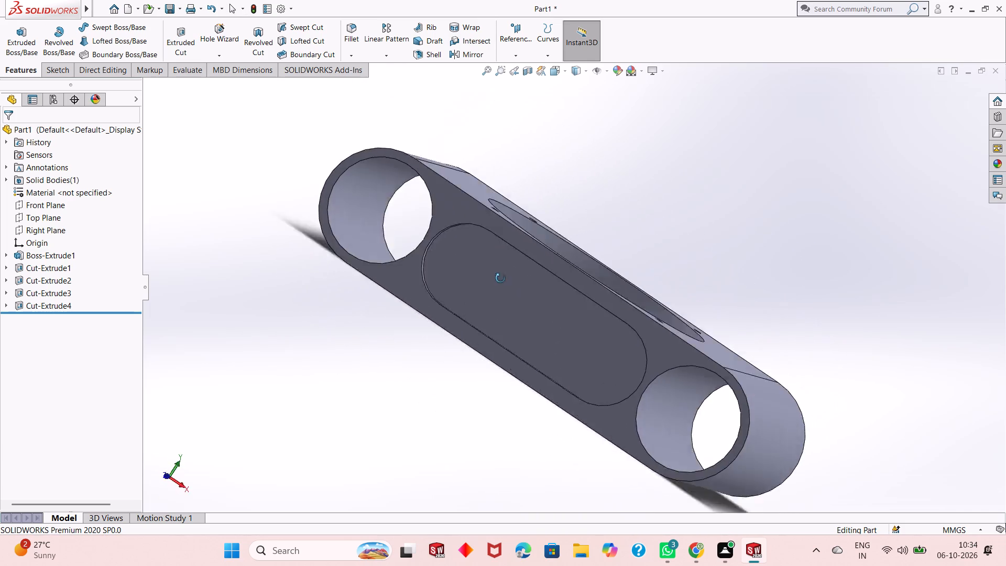
{"action": "middle_click_drag", "start_coordinate": [500, 278], "coordinate": [496, 209]}
{"action": "scroll", "coordinate": [494, 280], "scroll_direction": "down", "scroll_amount": 3}
{"action": "scroll", "coordinate": [505, 336], "scroll_direction": "up", "scroll_amount": 2}
{"action": "middle_click_drag", "start_coordinate": [511, 350], "coordinate": [433, 349]}
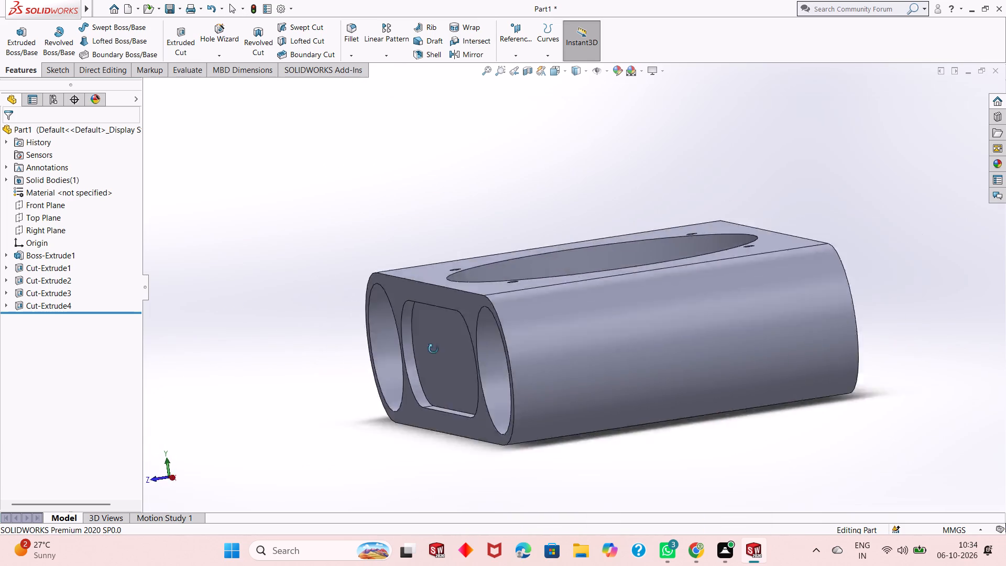
{"action": "middle_click_drag", "start_coordinate": [433, 349], "coordinate": [471, 409]}
{"action": "scroll", "coordinate": [498, 362], "scroll_direction": "up", "scroll_amount": 1}
{"action": "middle_click_drag", "start_coordinate": [495, 306], "coordinate": [496, 331]}
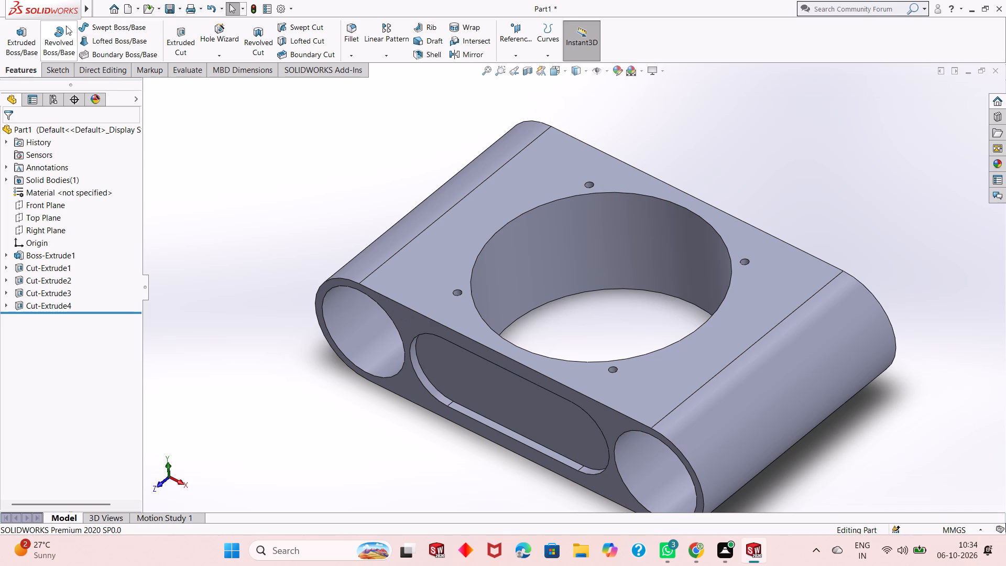
Examine the part from several angles, including the slot recess, the end holes and the face with the through hole.
{"action": "middle_click_drag", "start_coordinate": [517, 379], "coordinate": [513, 331]}
{"action": "scroll", "coordinate": [508, 365], "scroll_direction": "up", "scroll_amount": 3}
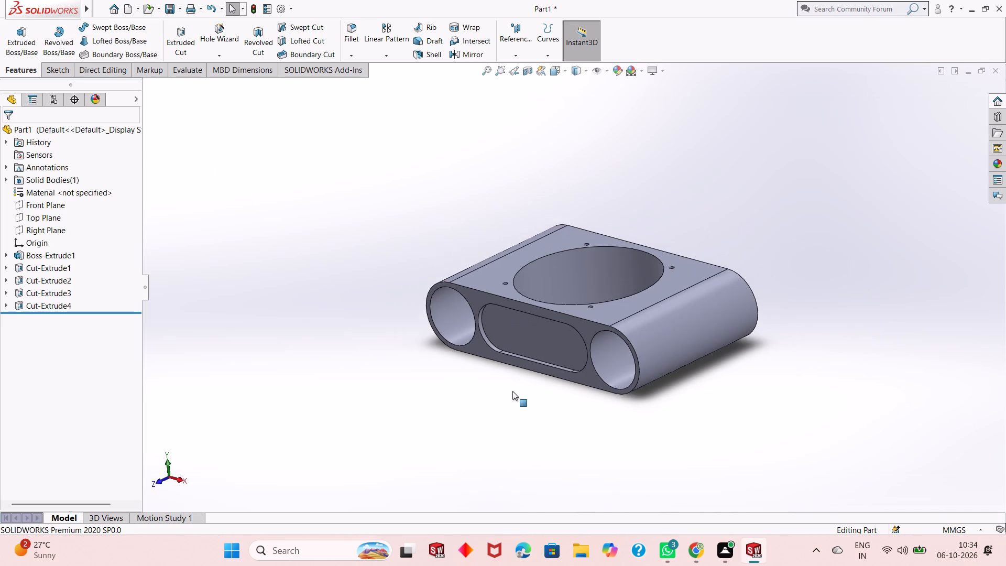
{"action": "middle_click_drag", "start_coordinate": [596, 384], "coordinate": [636, 342]}
{"action": "scroll", "coordinate": [611, 339], "scroll_direction": "up", "scroll_amount": 2}
{"action": "scroll", "coordinate": [659, 295], "scroll_direction": "down", "scroll_amount": 6}
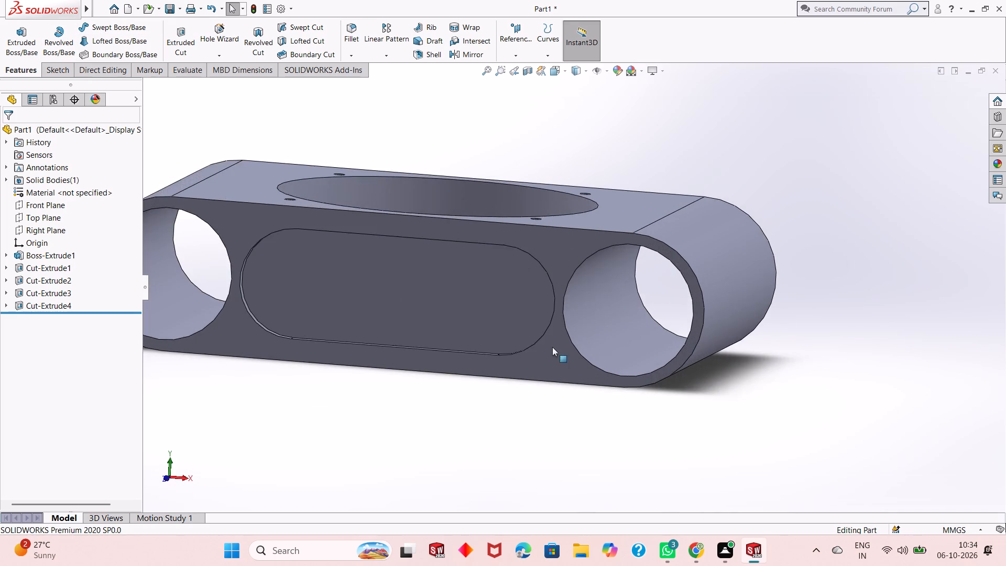
{"action": "scroll", "coordinate": [547, 354], "scroll_direction": "up", "scroll_amount": 2}
{"action": "middle_click_drag", "start_coordinate": [460, 235], "coordinate": [459, 289]}
{"action": "scroll", "coordinate": [460, 290], "scroll_direction": "down", "scroll_amount": 1}
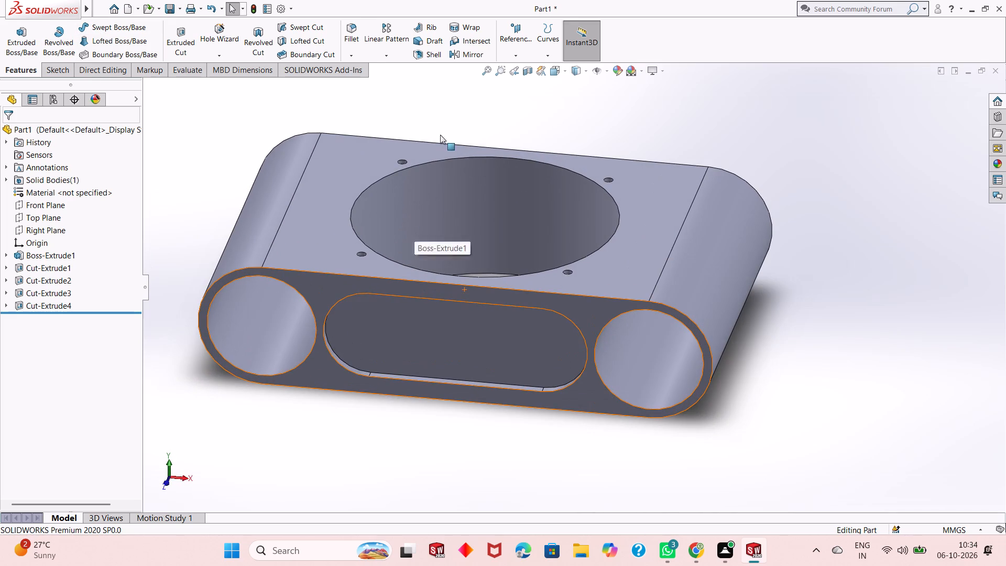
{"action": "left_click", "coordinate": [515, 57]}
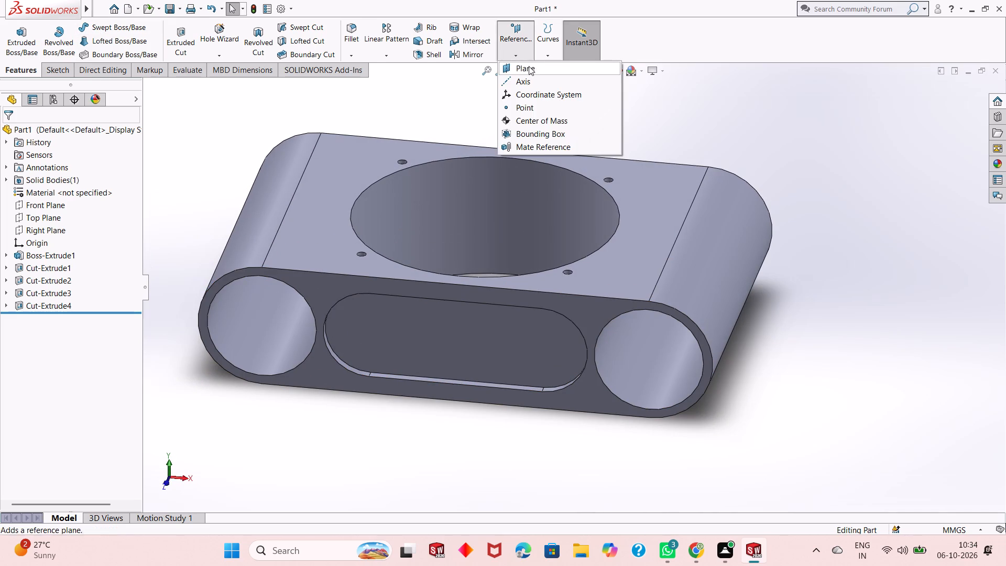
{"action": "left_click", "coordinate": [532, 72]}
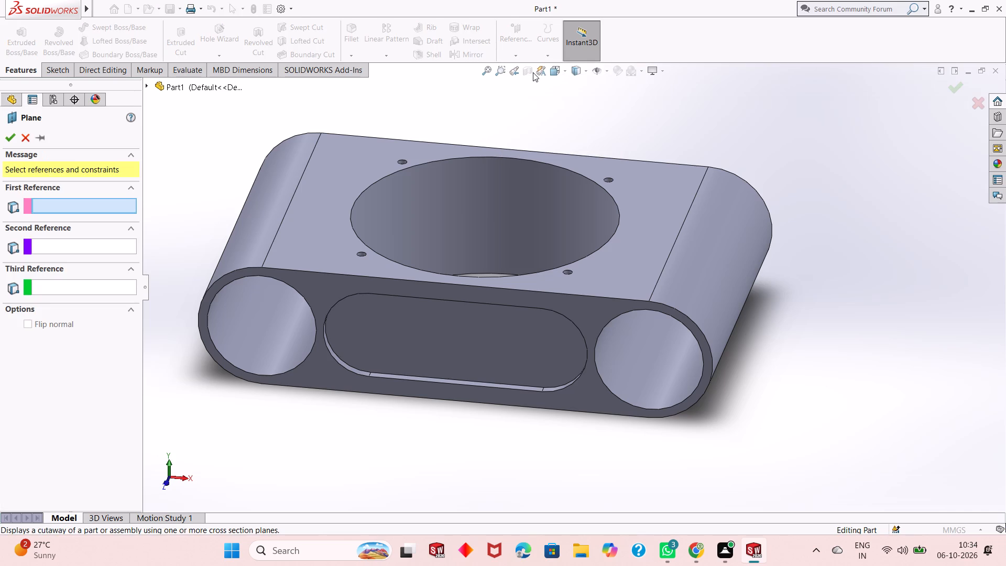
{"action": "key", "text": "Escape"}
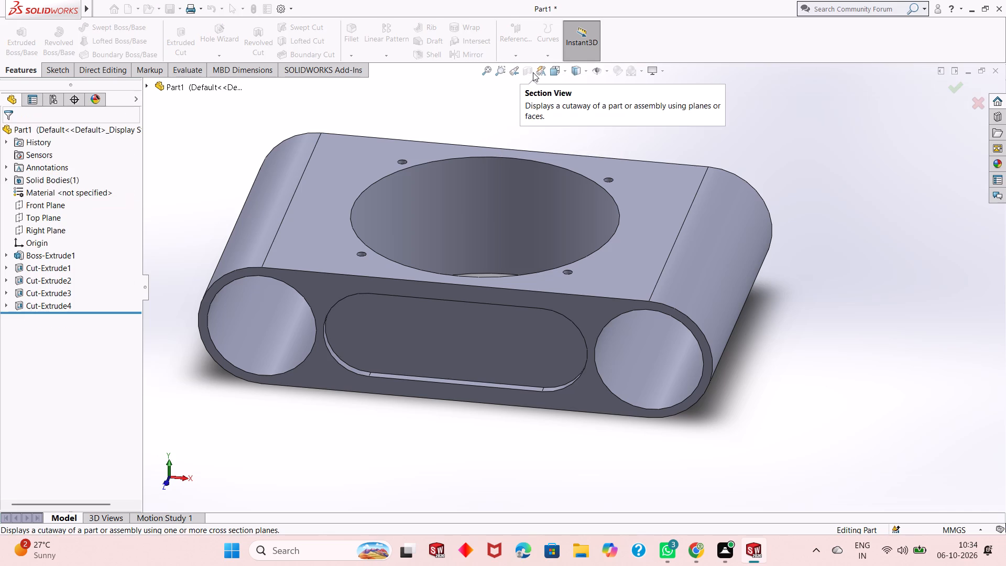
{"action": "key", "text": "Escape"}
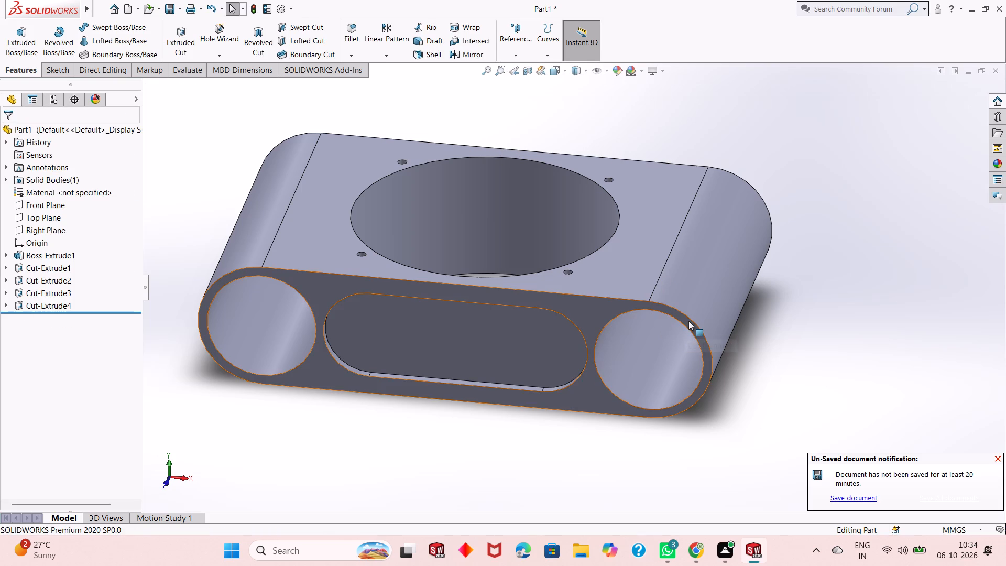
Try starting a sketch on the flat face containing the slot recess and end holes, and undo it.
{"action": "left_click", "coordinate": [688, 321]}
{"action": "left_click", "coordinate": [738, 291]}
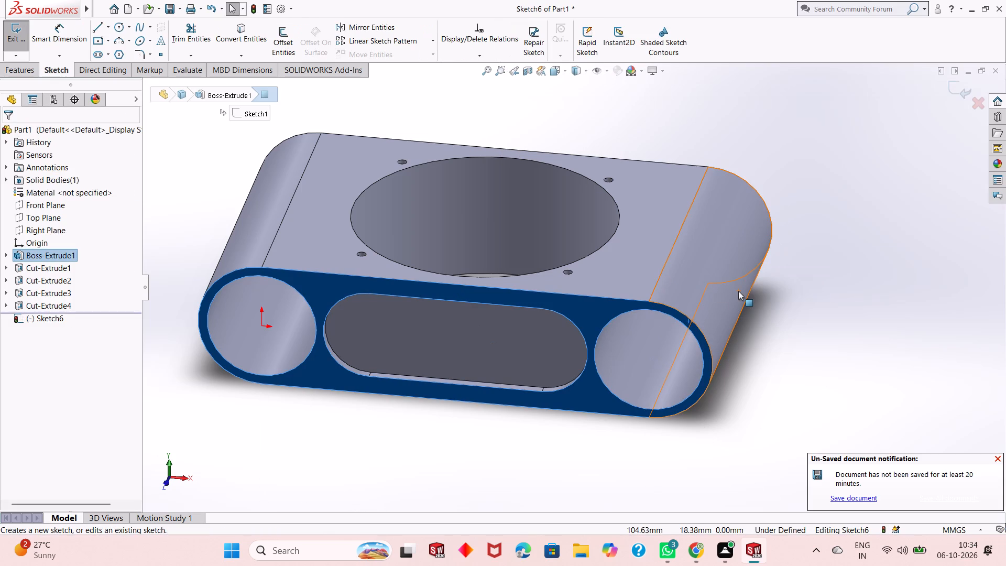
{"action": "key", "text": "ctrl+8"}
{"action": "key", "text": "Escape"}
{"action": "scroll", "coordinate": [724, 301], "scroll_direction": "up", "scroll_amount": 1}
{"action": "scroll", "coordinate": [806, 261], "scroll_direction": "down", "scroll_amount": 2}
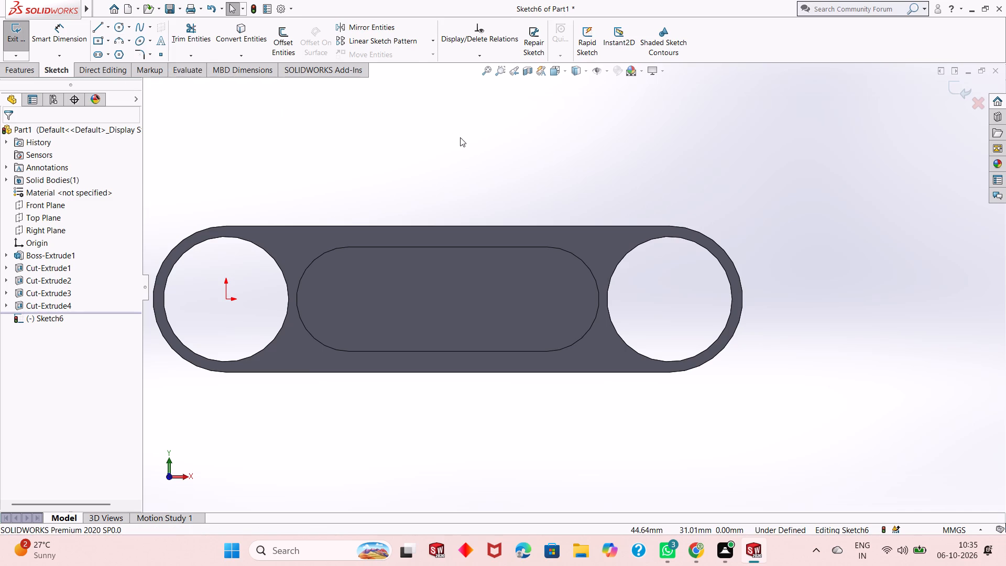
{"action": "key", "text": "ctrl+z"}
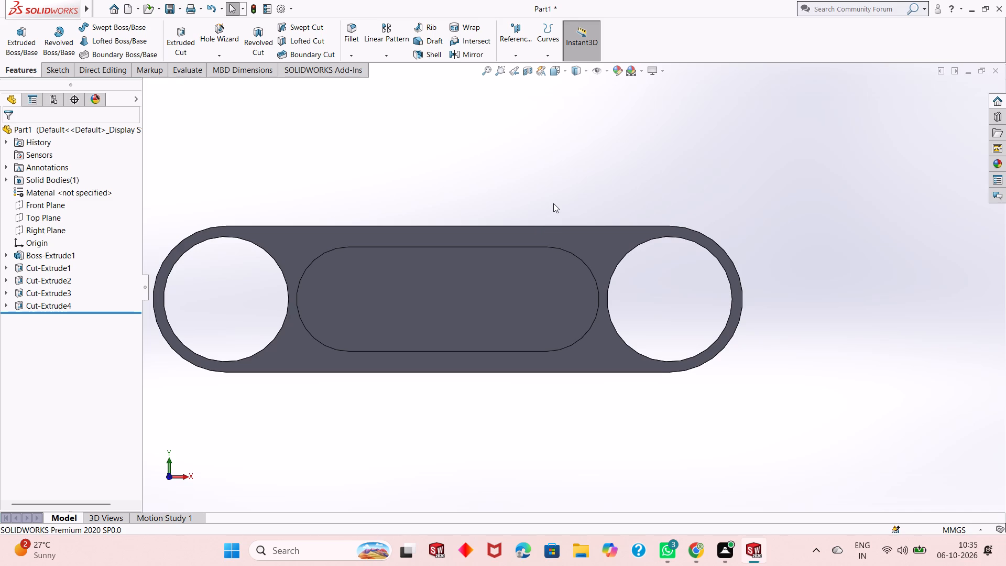
Create a reference plane from the Top Plane with an offset distance of 0 mm.
{"action": "middle_click_drag", "start_coordinate": [553, 203], "coordinate": [542, 278]}
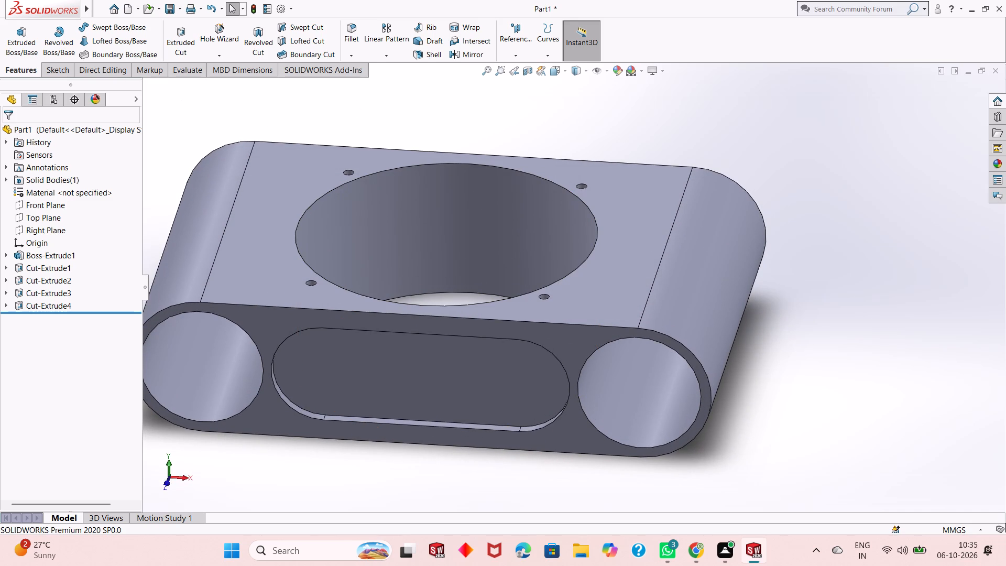
{"action": "left_click", "coordinate": [62, 73]}
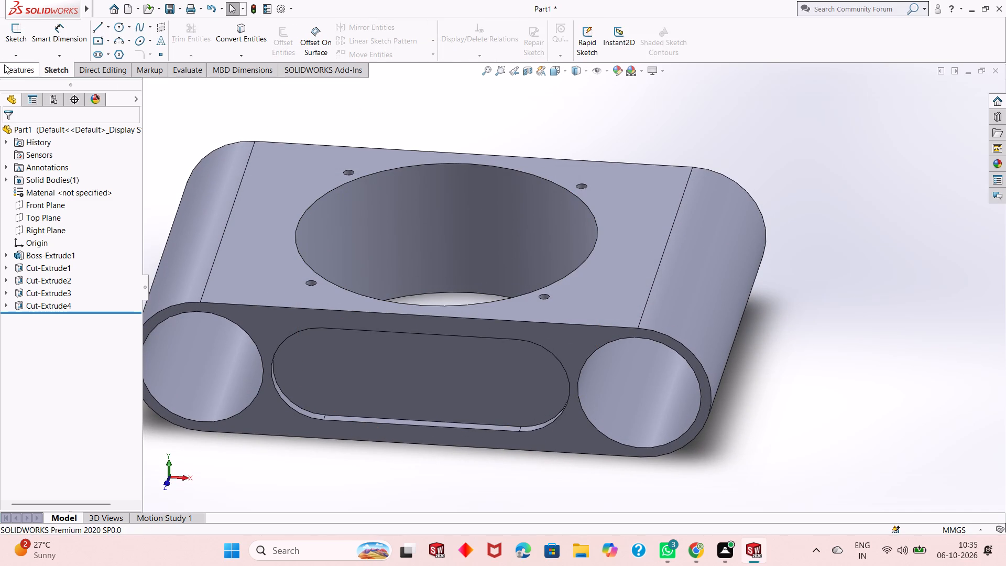
{"action": "scroll", "coordinate": [477, 212], "scroll_direction": "up", "scroll_amount": 1}
{"action": "middle_click_drag", "start_coordinate": [478, 212], "coordinate": [479, 255]}
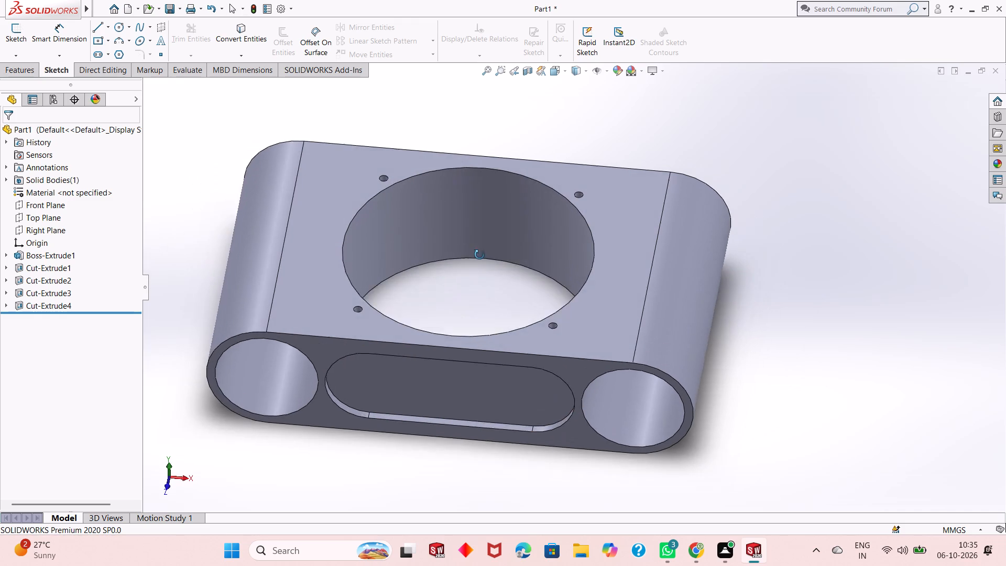
{"action": "middle_click_drag", "start_coordinate": [479, 255], "coordinate": [479, 275]}
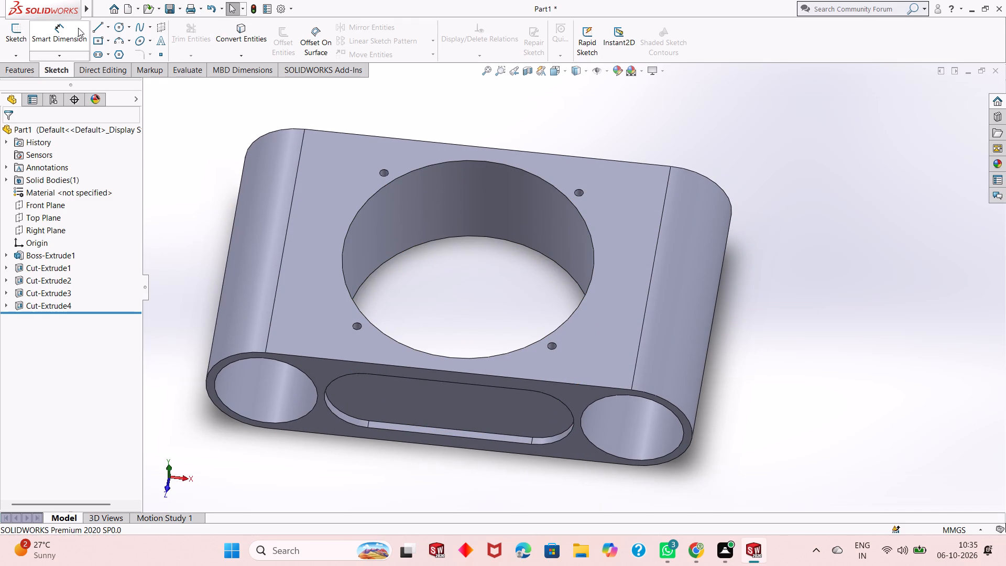
{"action": "left_click", "coordinate": [20, 71]}
{"action": "left_click", "coordinate": [529, 56]}
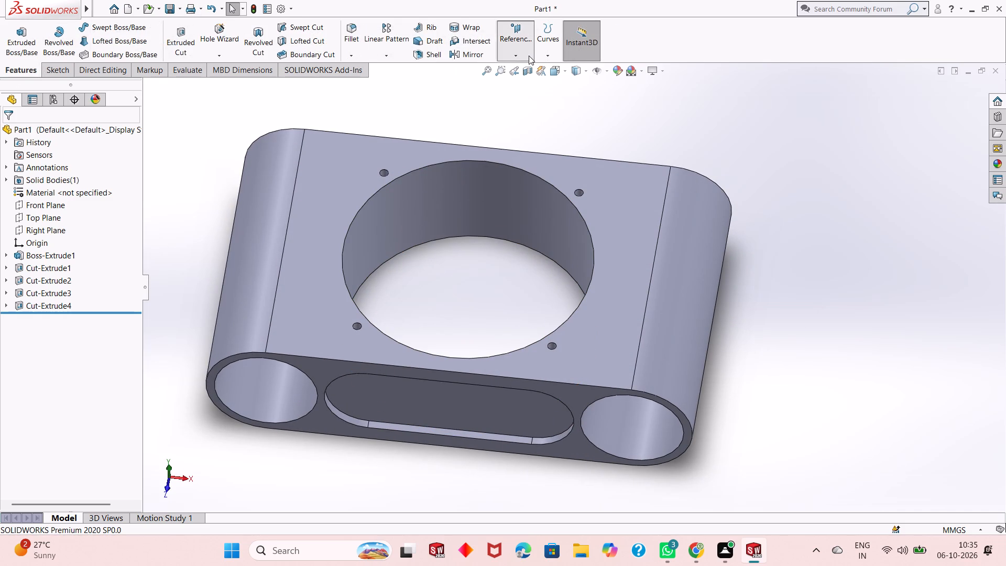
{"action": "left_click", "coordinate": [534, 66]}
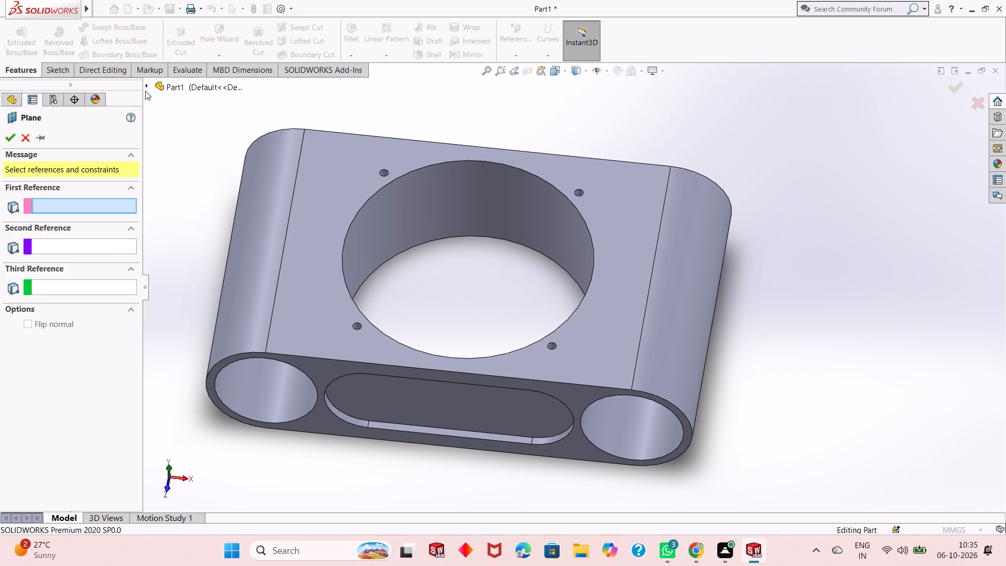
{"action": "left_click", "coordinate": [146, 84]}
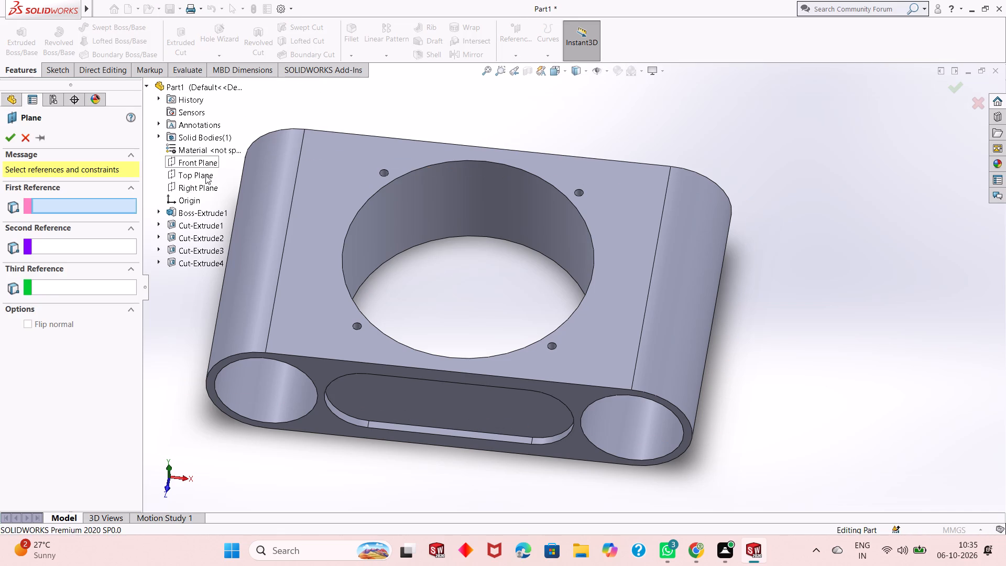
{"action": "left_click", "coordinate": [195, 175]}
{"action": "middle_click_drag", "start_coordinate": [508, 352], "coordinate": [511, 269]}
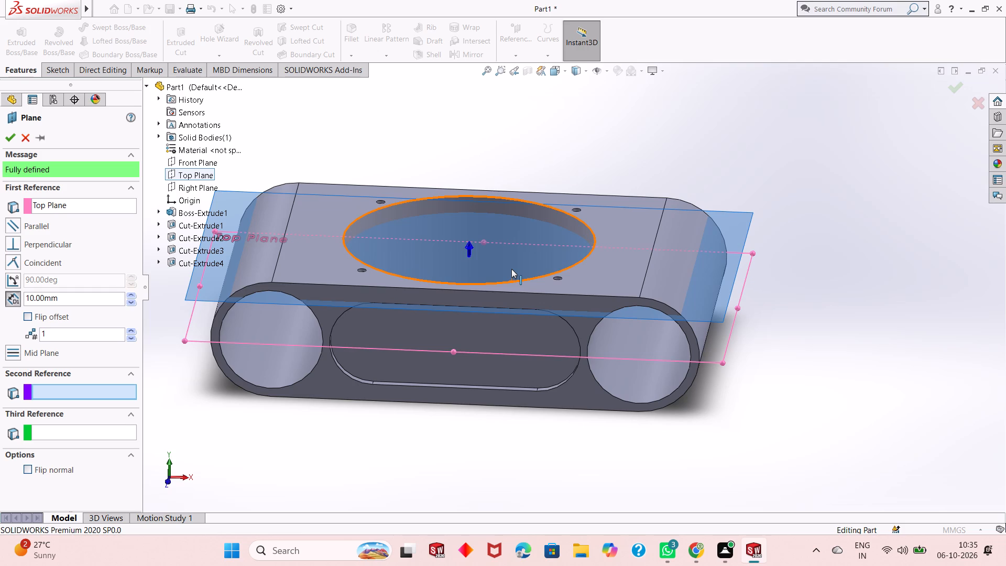
{"action": "double_click", "coordinate": [70, 302]}
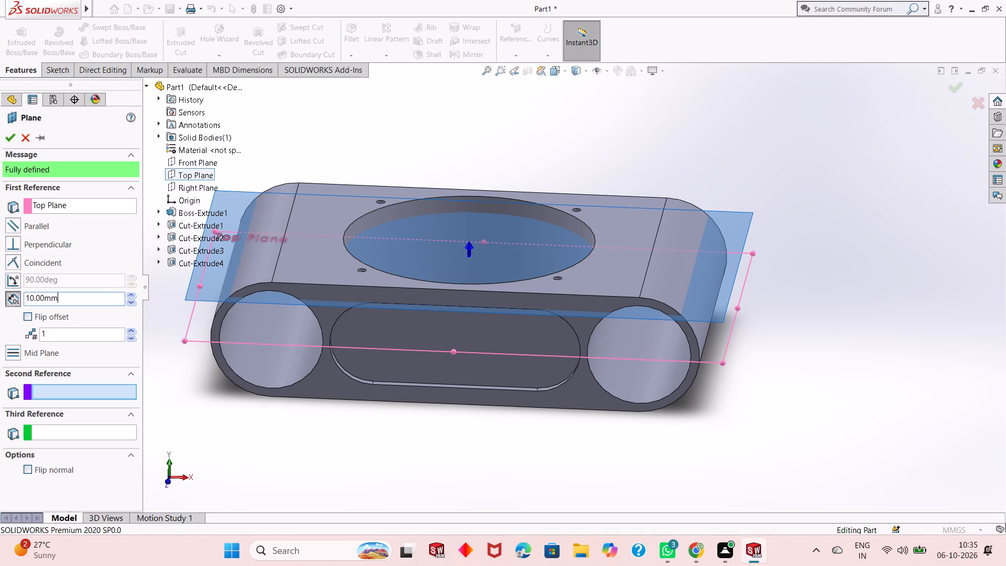
{"action": "key", "text": "0"}
{"action": "key", "text": "Return"}
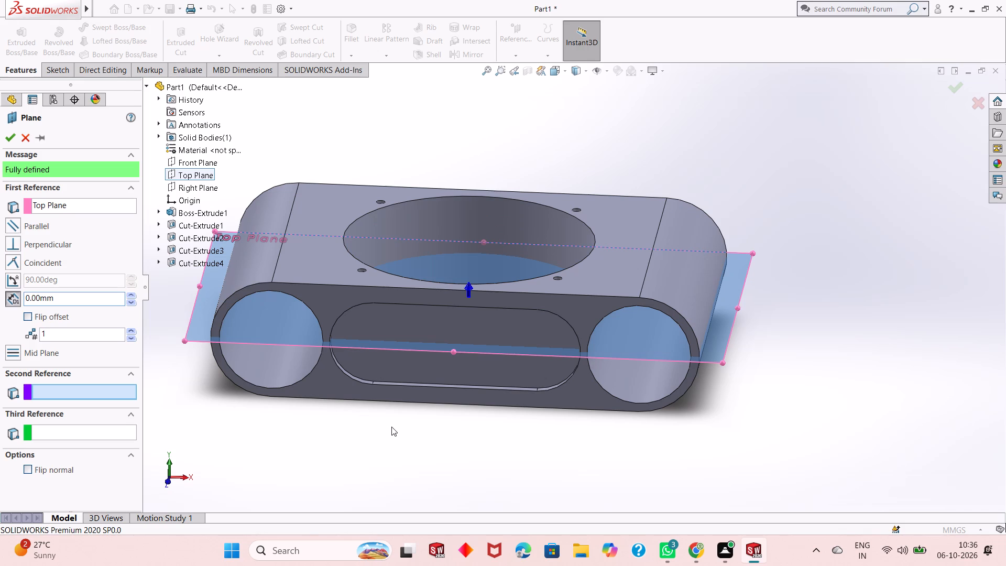
{"action": "middle_click_drag", "start_coordinate": [392, 427], "coordinate": [401, 391]}
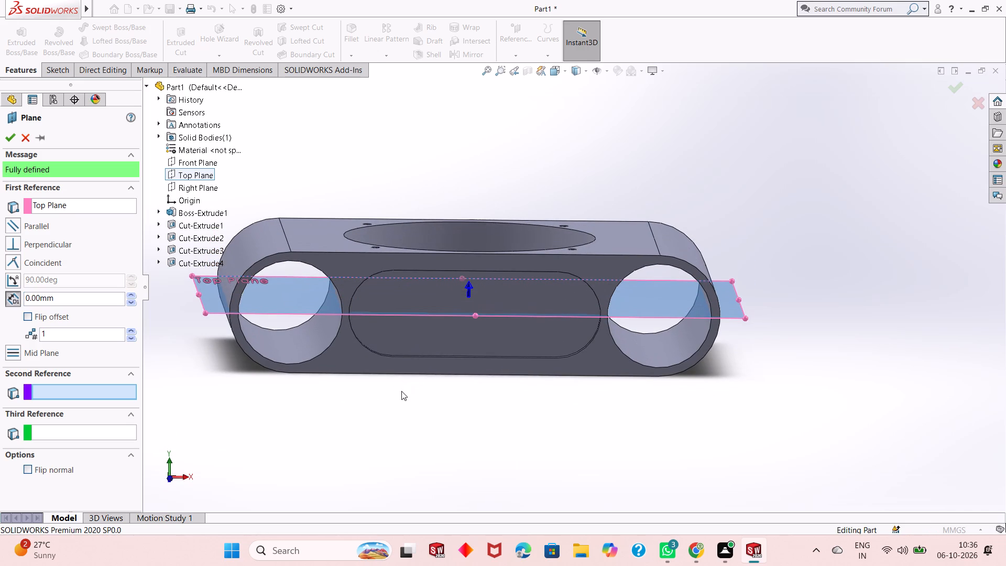
{"action": "left_click", "coordinate": [6, 137]}
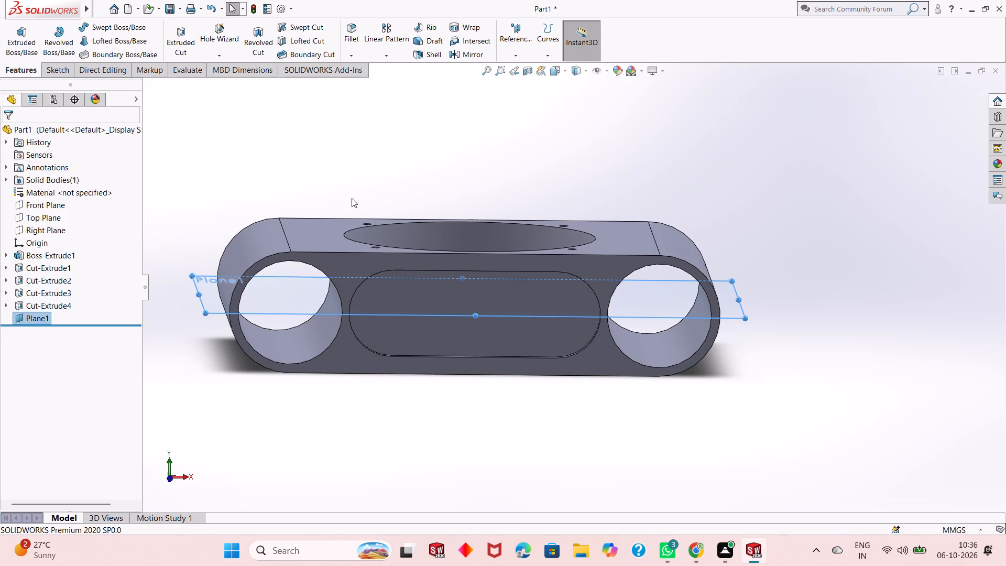
On the new reference plane, sketch a circle about 16 mm in diameter outside the body, beyond its right rounded end.
{"action": "middle_click_drag", "start_coordinate": [603, 264], "coordinate": [595, 320]}
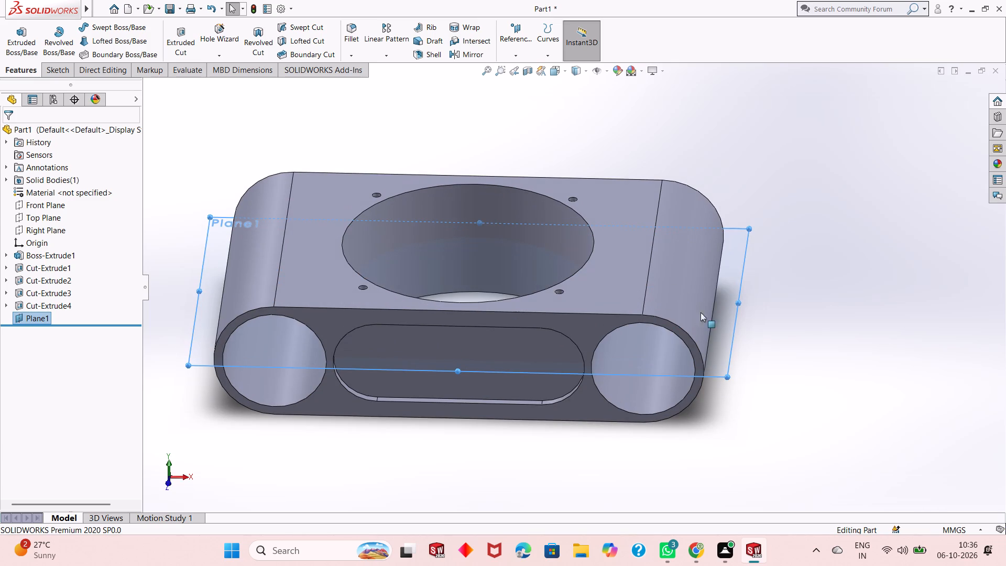
{"action": "left_click", "coordinate": [725, 334]}
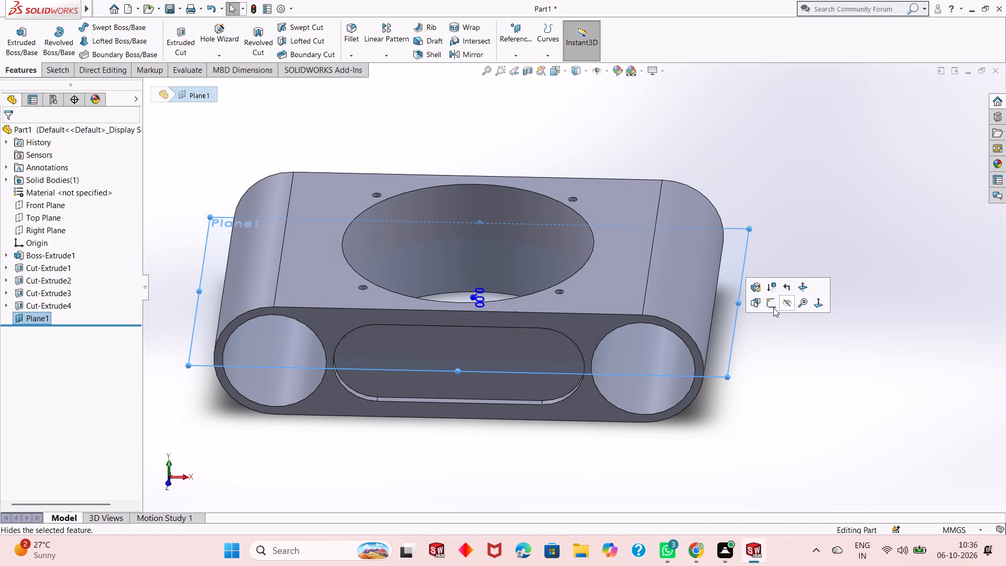
{"action": "left_click", "coordinate": [773, 308]}
{"action": "key", "text": "ctrl+8"}
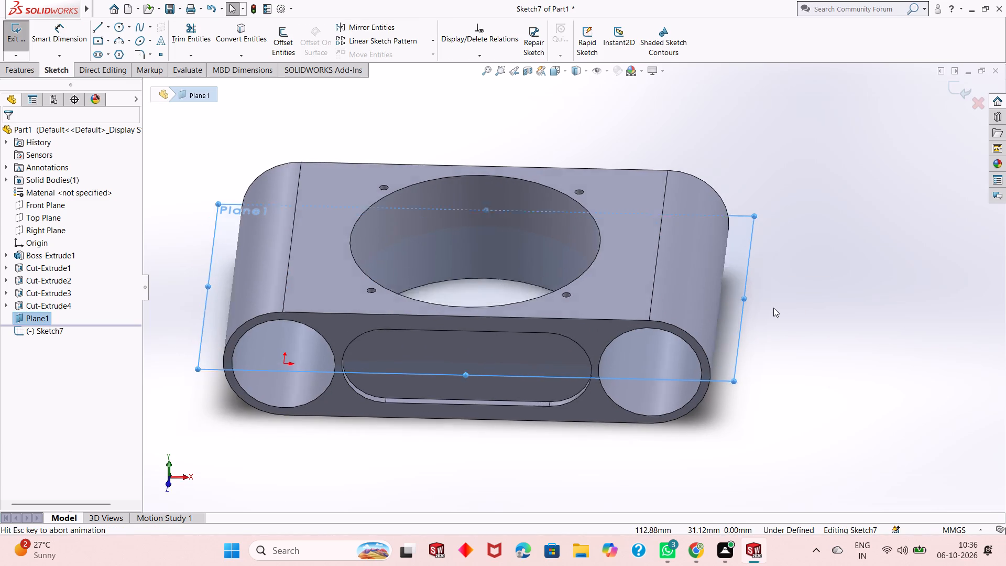
{"action": "scroll", "coordinate": [355, 277], "scroll_direction": "up", "scroll_amount": 2}
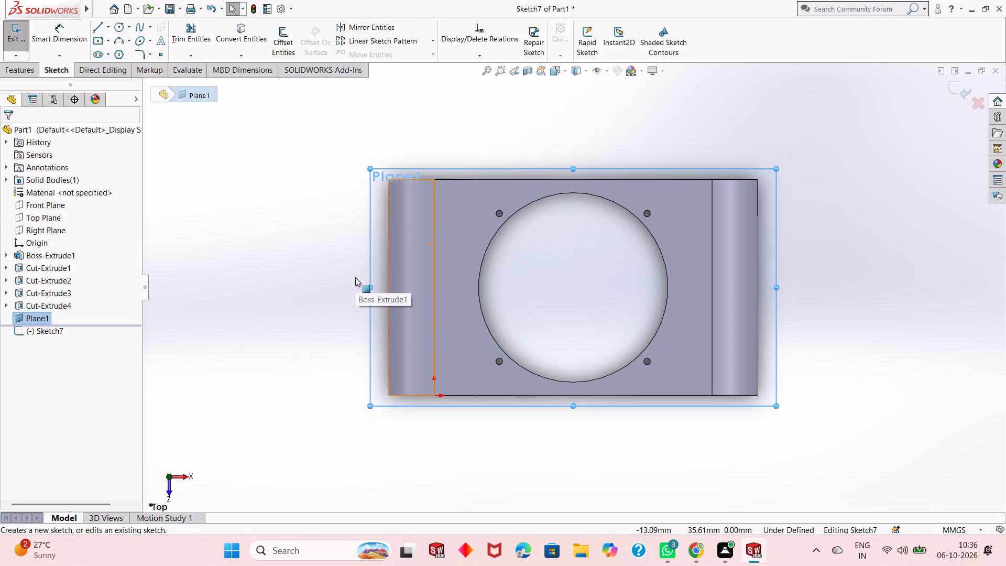
{"action": "scroll", "coordinate": [776, 334], "scroll_direction": "down", "scroll_amount": 2}
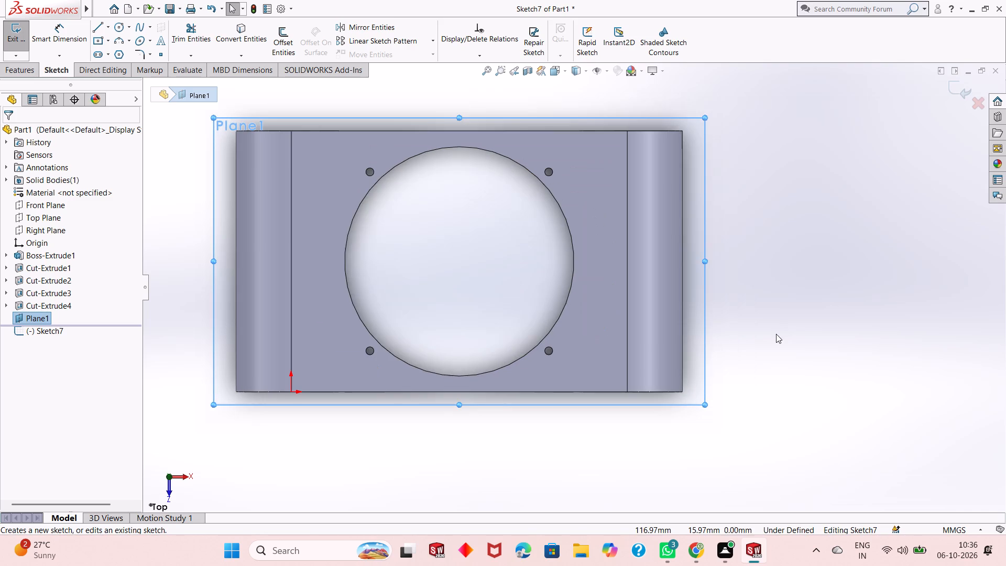
{"action": "scroll", "coordinate": [695, 341], "scroll_direction": "down", "scroll_amount": 1}
{"action": "scroll", "coordinate": [775, 307], "scroll_direction": "down", "scroll_amount": 1}
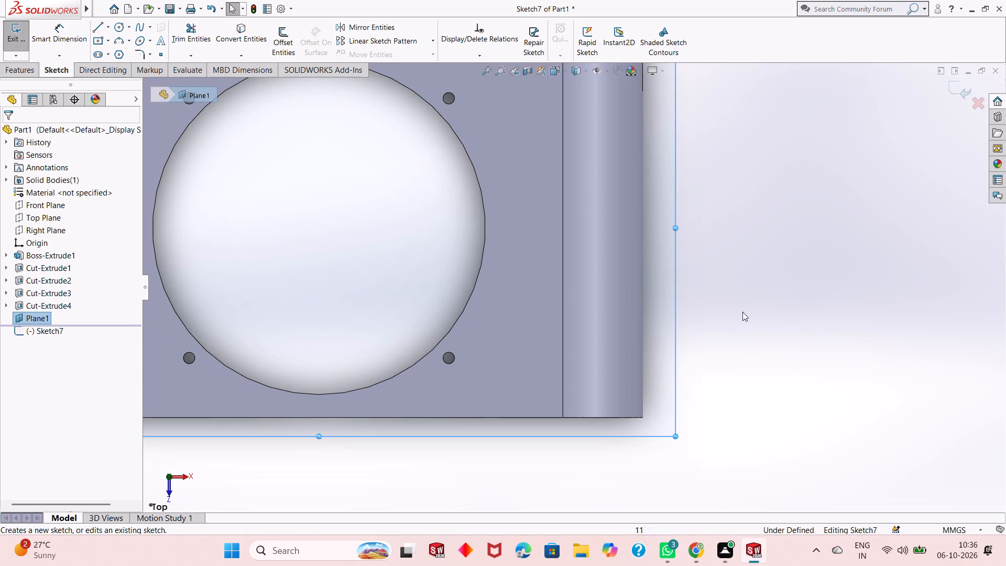
{"action": "scroll", "coordinate": [704, 320], "scroll_direction": "up", "scroll_amount": 1}
{"action": "scroll", "coordinate": [687, 248], "scroll_direction": "down", "scroll_amount": 1}
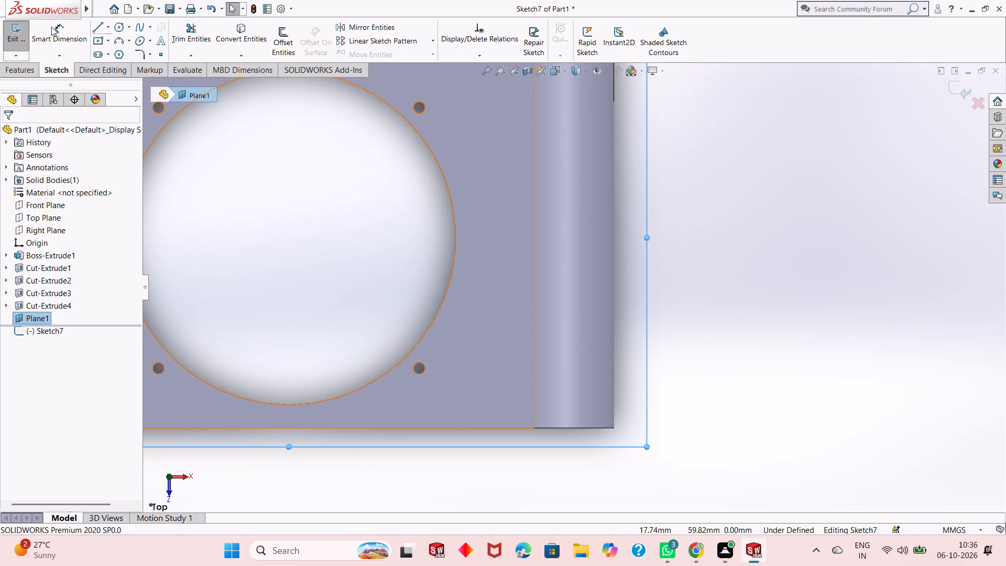
{"action": "left_click", "coordinate": [118, 25]}
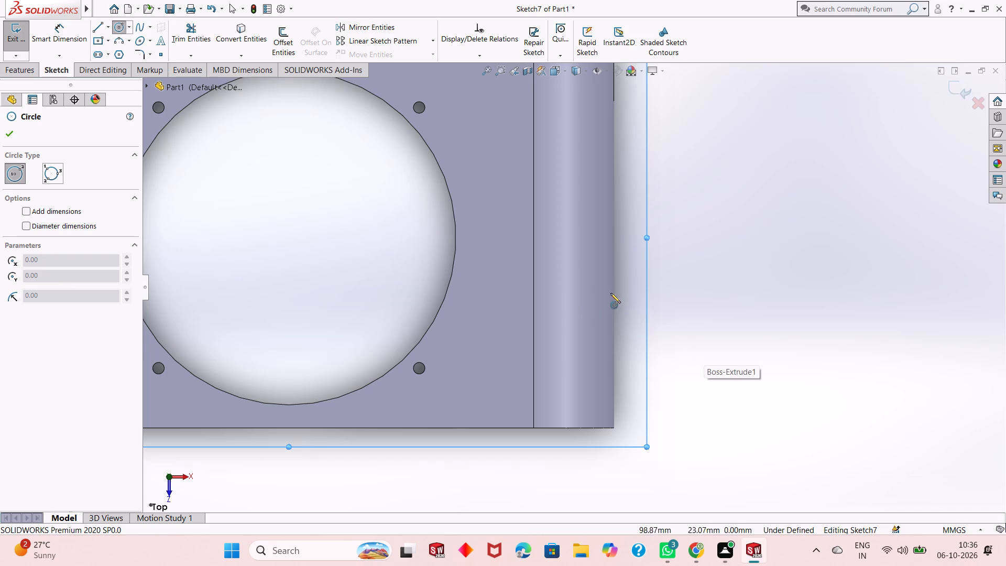
{"action": "left_click", "coordinate": [711, 346]}
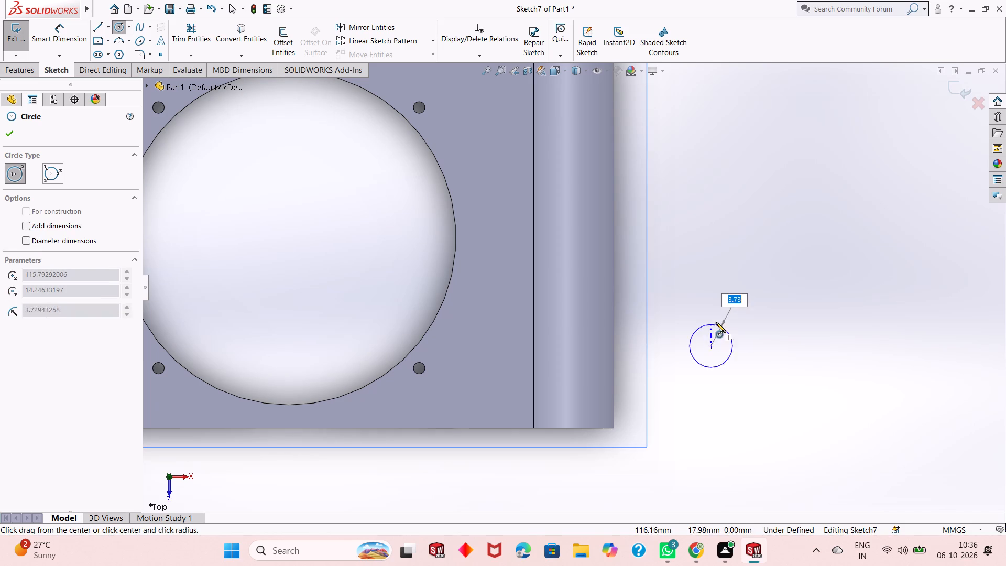
{"action": "left_click", "coordinate": [724, 301]}
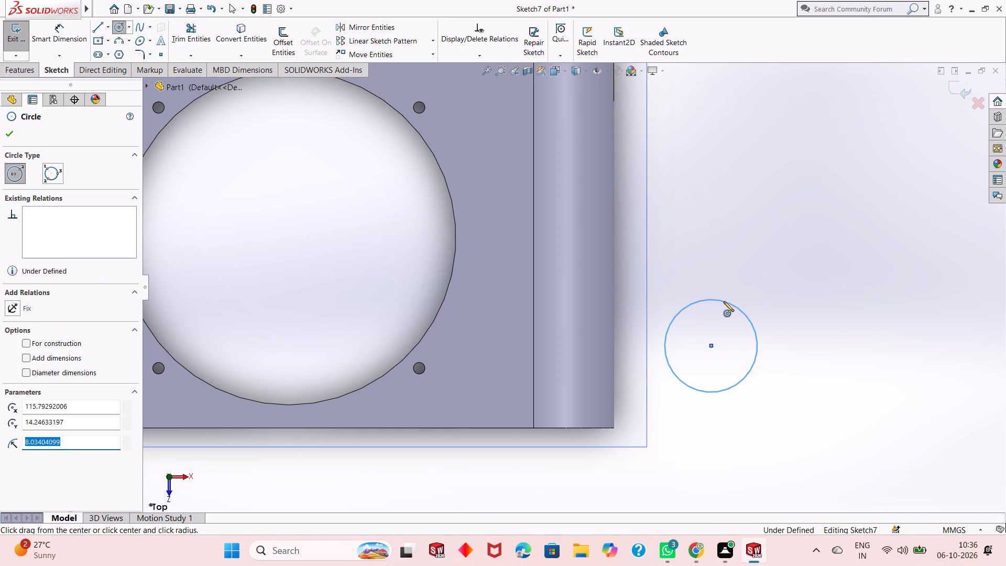
{"action": "key", "text": "Escape"}
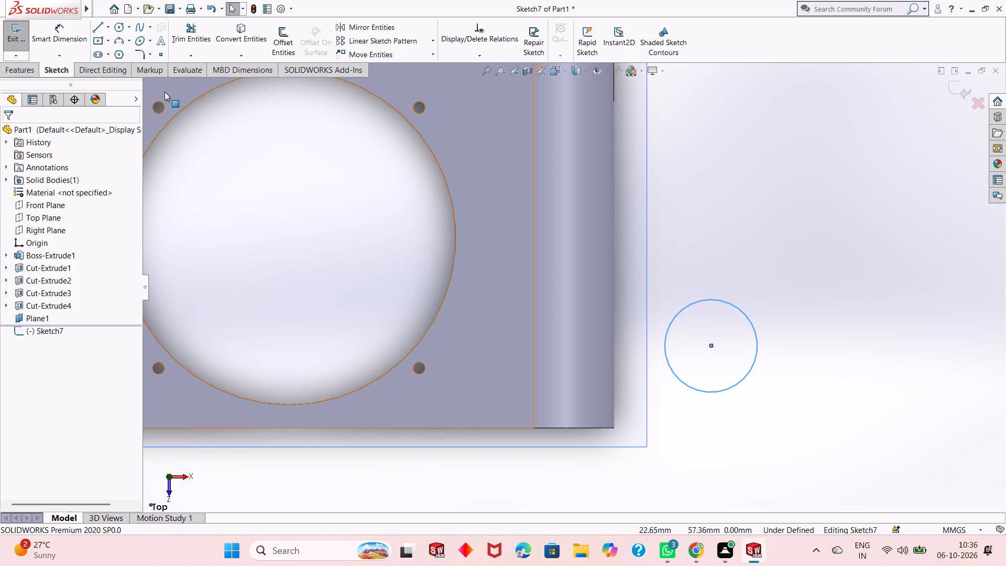
Dimension the circle's diameter and set it to 12 mm.
{"action": "left_click", "coordinate": [69, 38]}
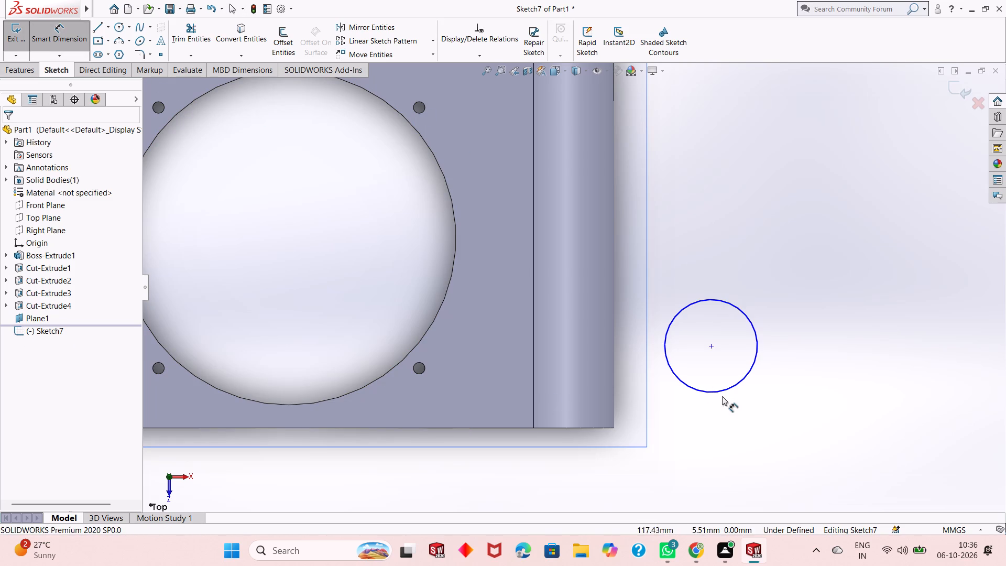
{"action": "left_click", "coordinate": [734, 387]}
{"action": "left_click", "coordinate": [806, 482]}
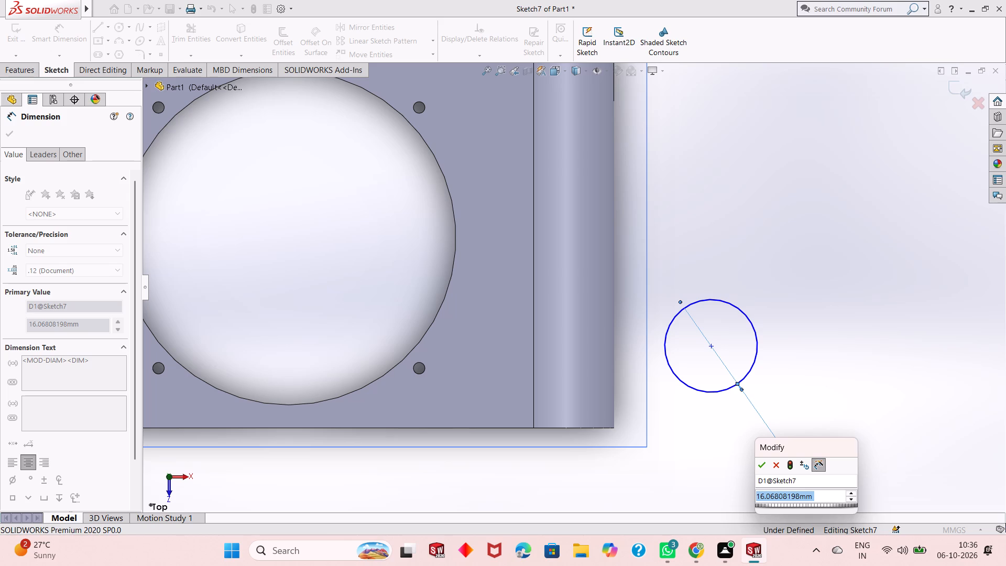
{"action": "type", "text": "12"}
{"action": "key", "text": "Return"}
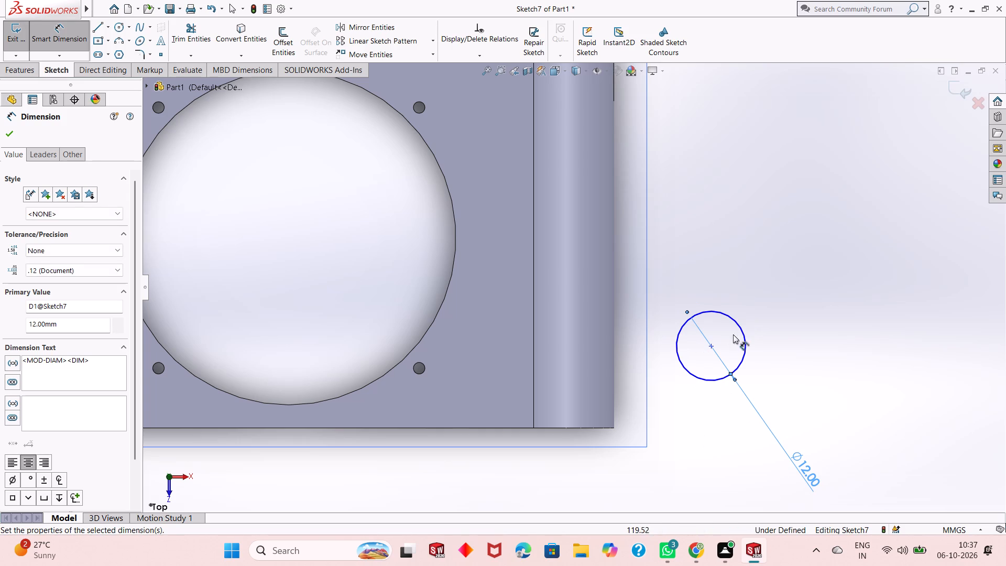
{"action": "key", "text": "Escape"}
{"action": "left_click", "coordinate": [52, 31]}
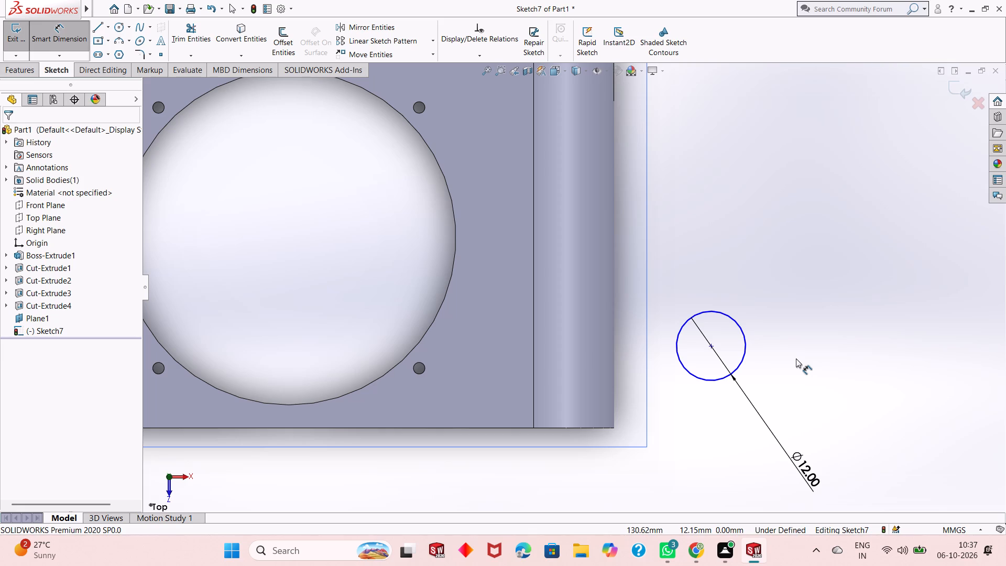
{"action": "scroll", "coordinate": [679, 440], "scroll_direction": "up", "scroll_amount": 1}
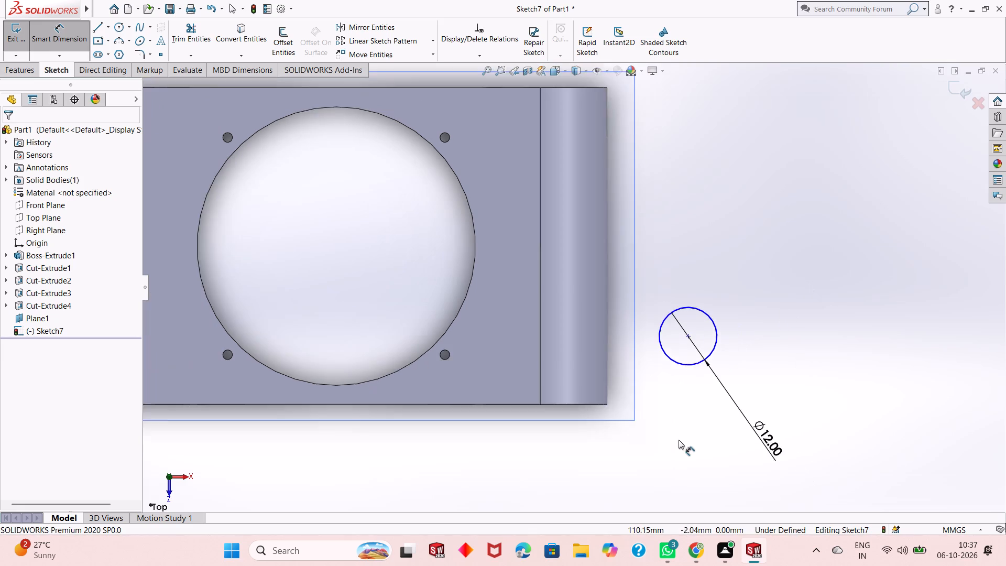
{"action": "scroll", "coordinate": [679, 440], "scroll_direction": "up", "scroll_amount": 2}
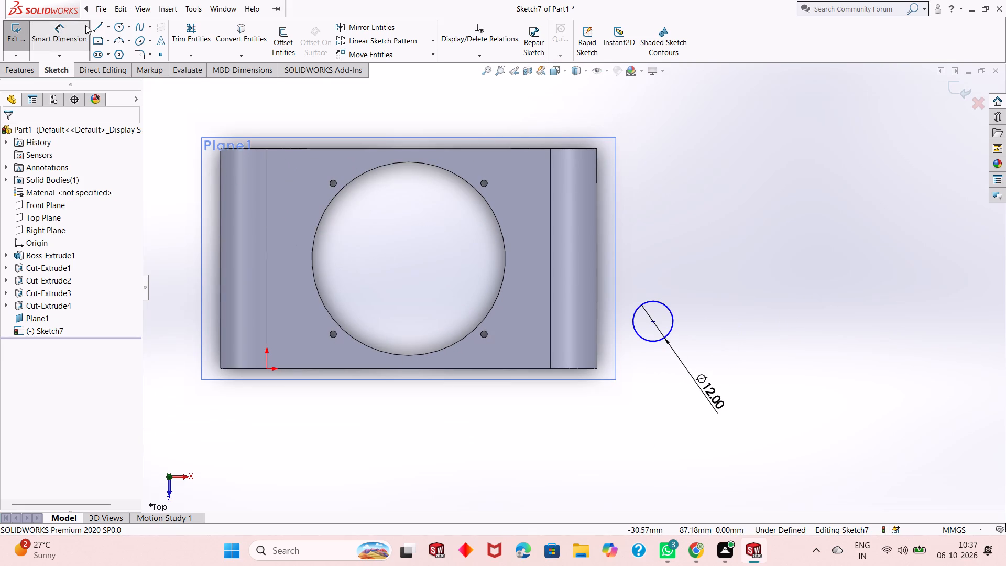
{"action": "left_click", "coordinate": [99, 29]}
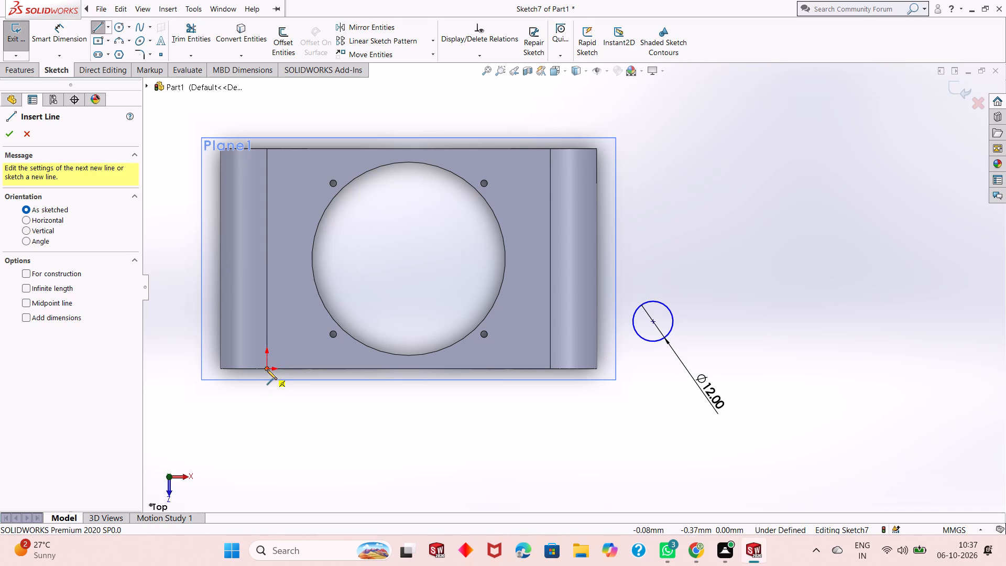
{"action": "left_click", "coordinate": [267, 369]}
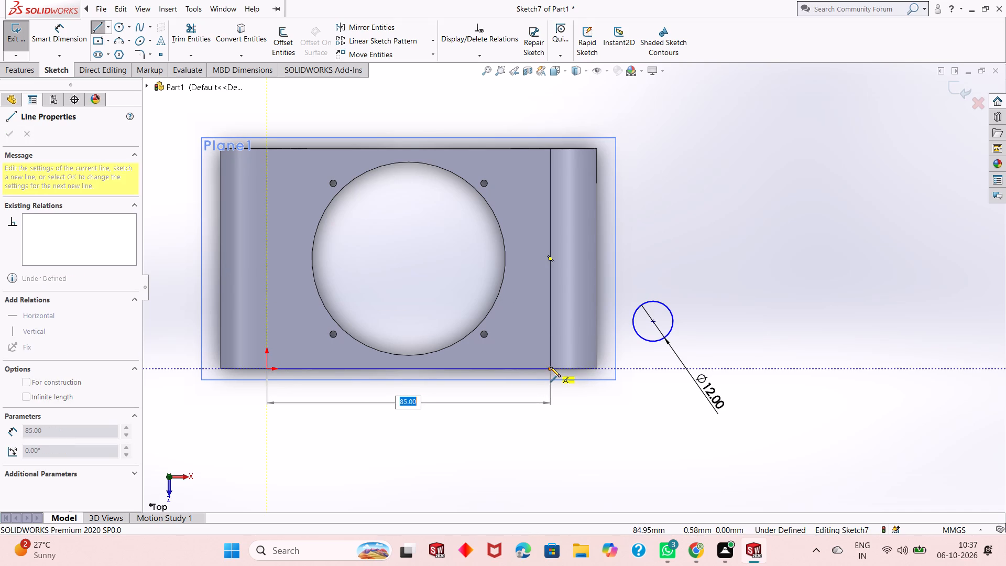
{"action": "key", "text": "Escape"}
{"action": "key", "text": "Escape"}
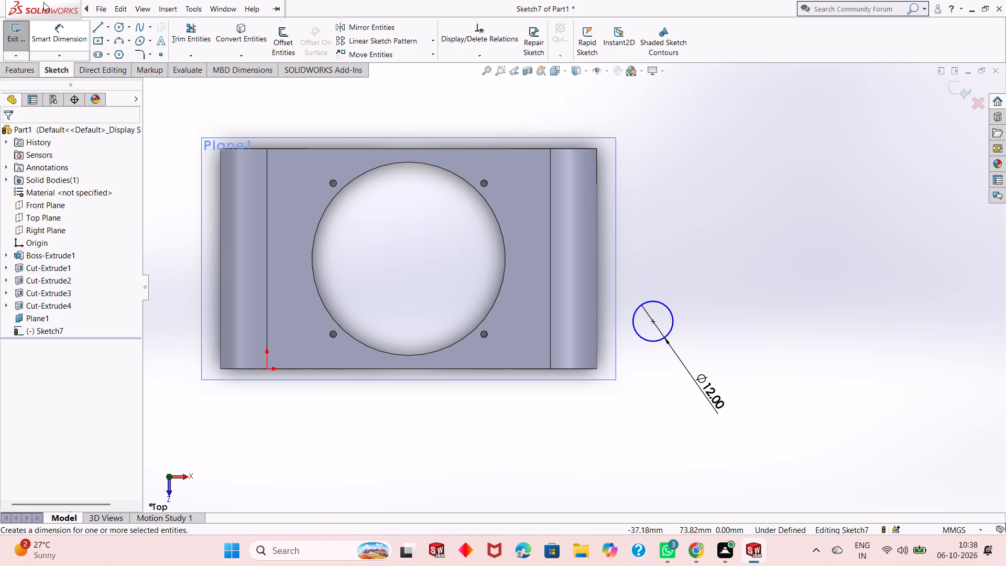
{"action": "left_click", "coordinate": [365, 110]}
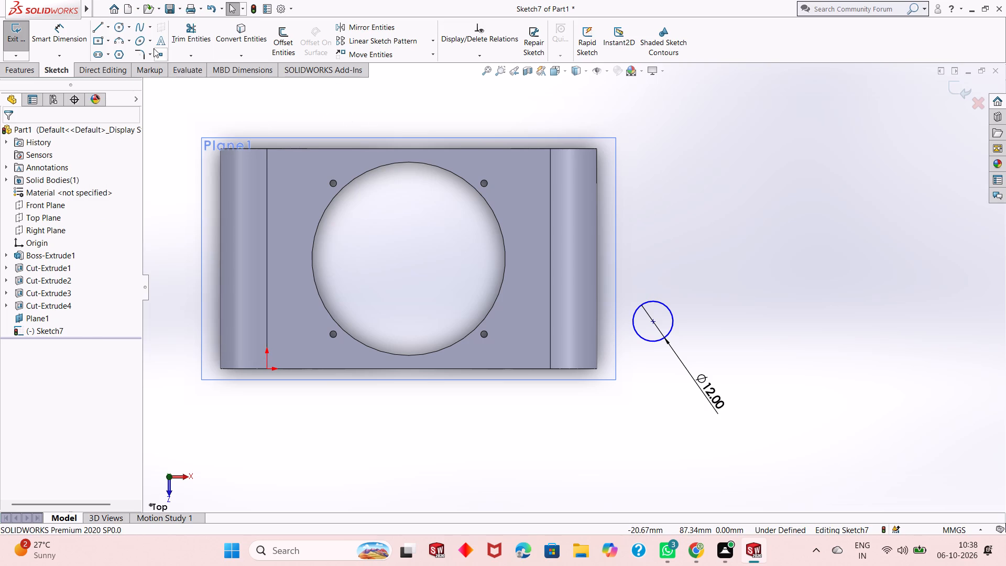
Dimension the horizontal distance from the circle's center to the lower end of the body's right tangent edge as 17.5 mm.
{"action": "left_click", "coordinate": [54, 38]}
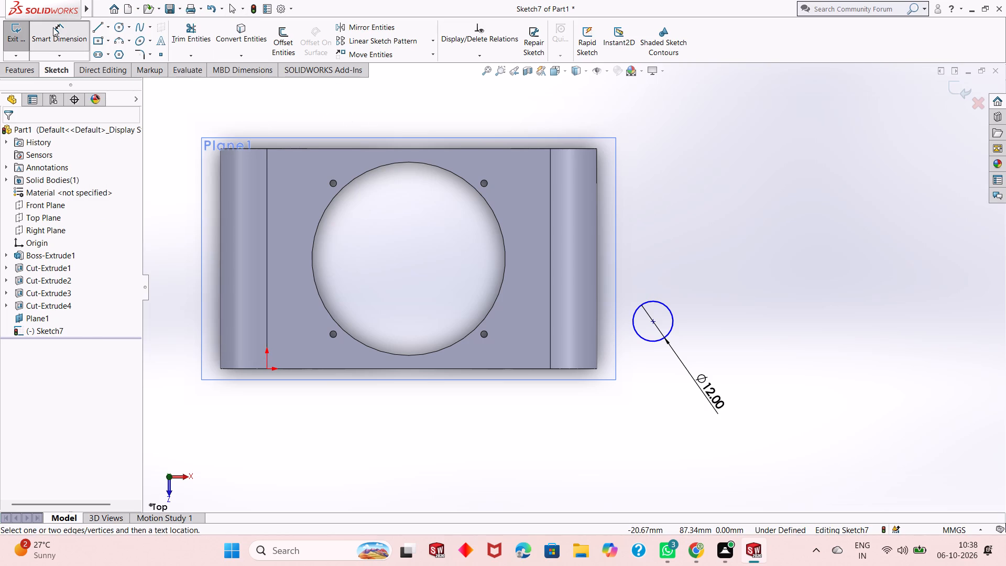
{"action": "left_click", "coordinate": [652, 323]}
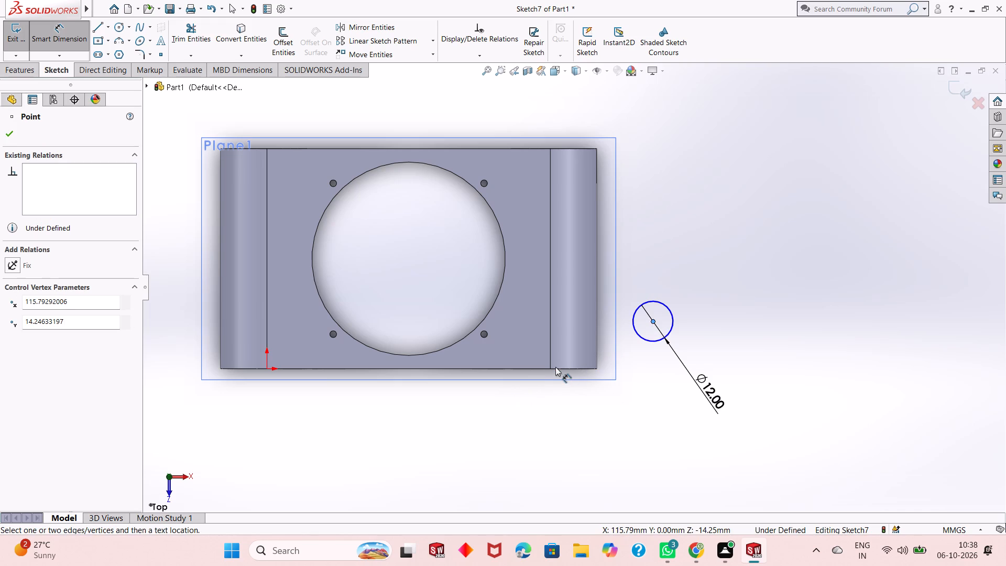
{"action": "left_click", "coordinate": [551, 369]}
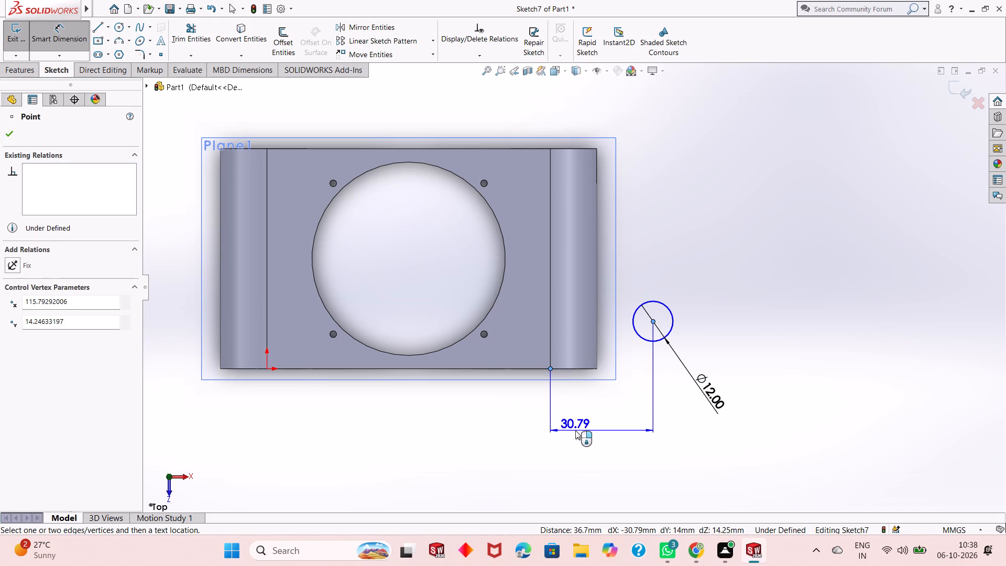
{"action": "left_click", "coordinate": [575, 430]}
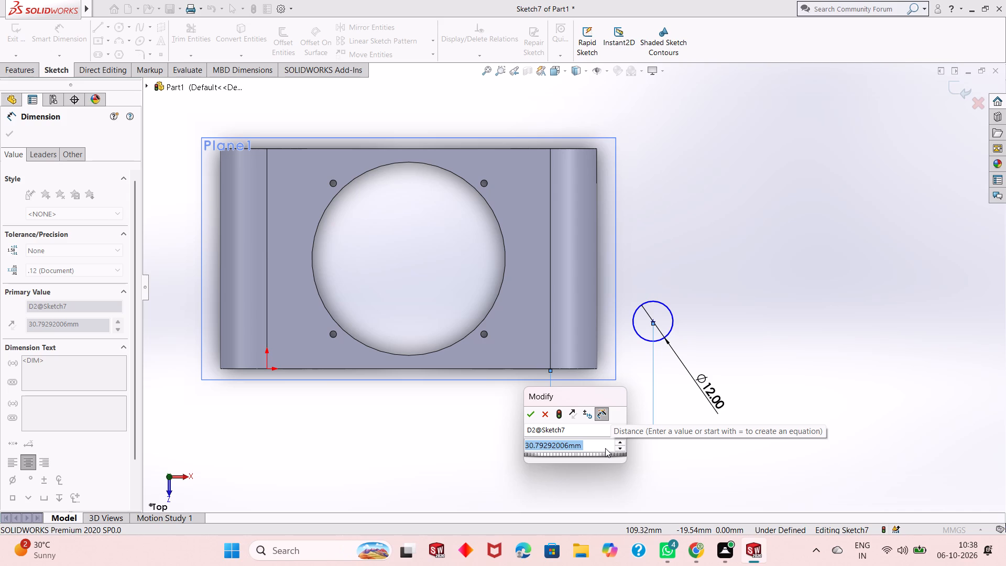
{"action": "key", "text": "2"}
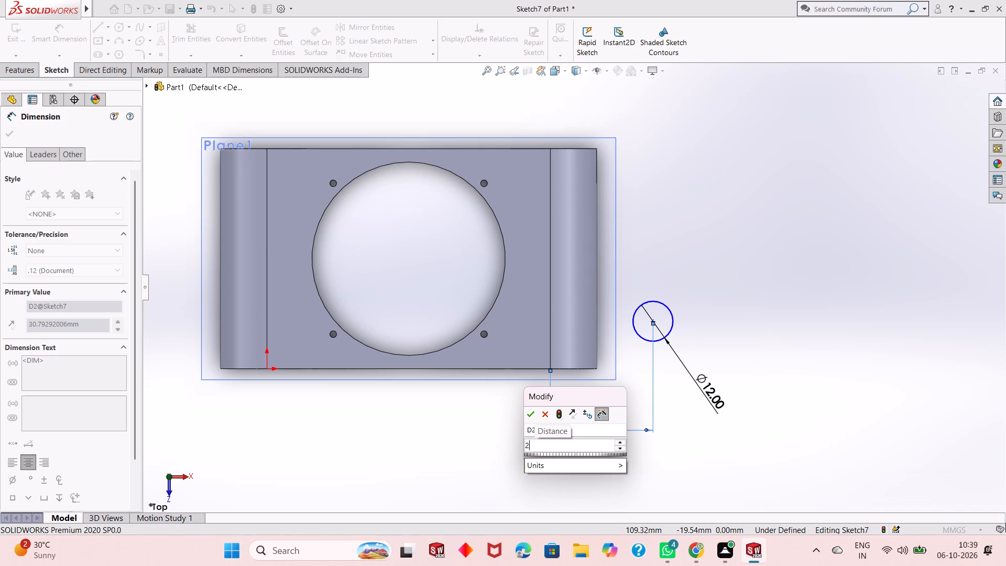
{"action": "key", "text": "BackSpace"}
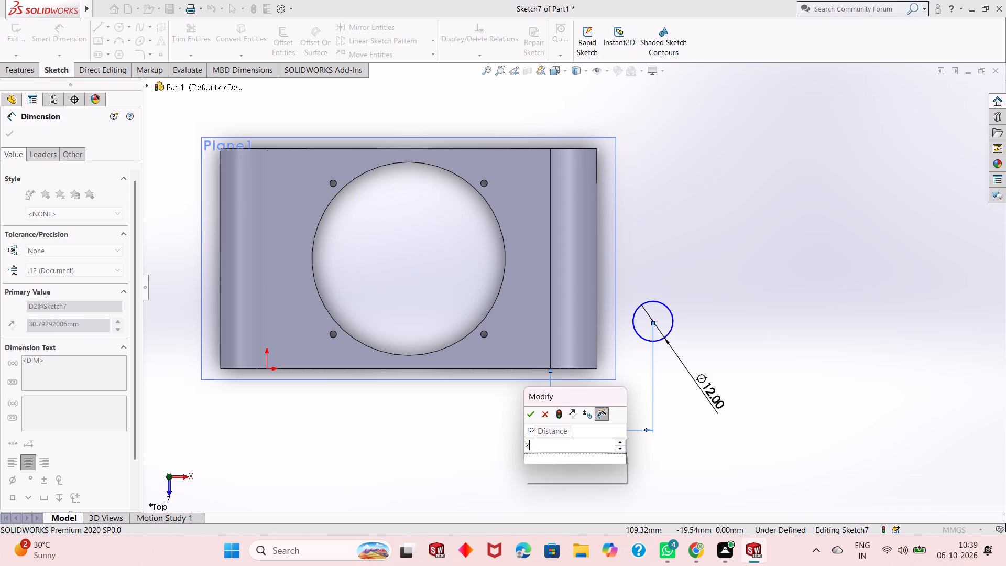
{"action": "key", "text": "BackSpace"}
{"action": "key", "text": "BackSpace"}
{"action": "type", "text": "17.5"}
{"action": "key", "text": "Return"}
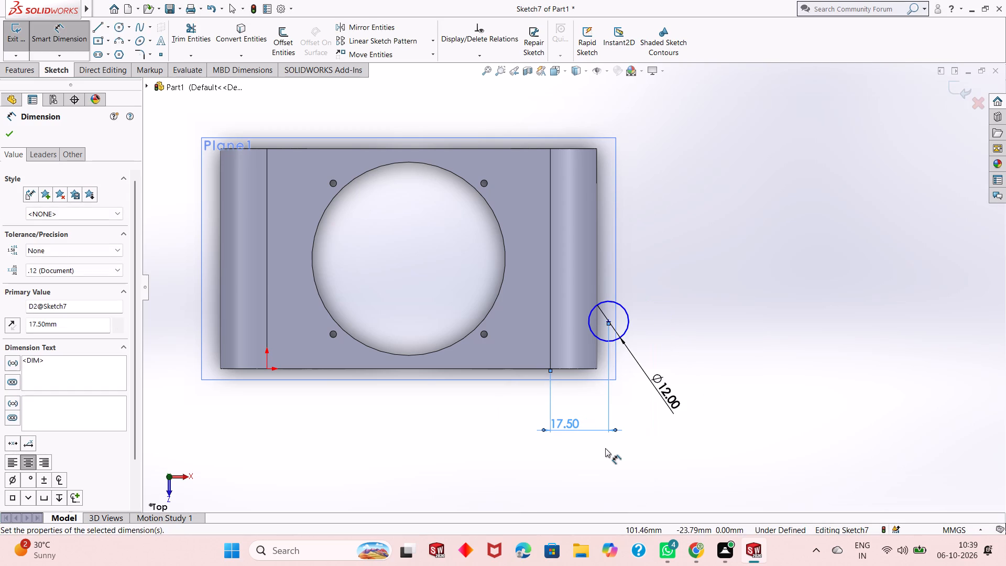
Dimension the vertical distance from the circle's center to the body's lower edge as 6 mm.
{"action": "scroll", "coordinate": [622, 316], "scroll_direction": "down", "scroll_amount": 2}
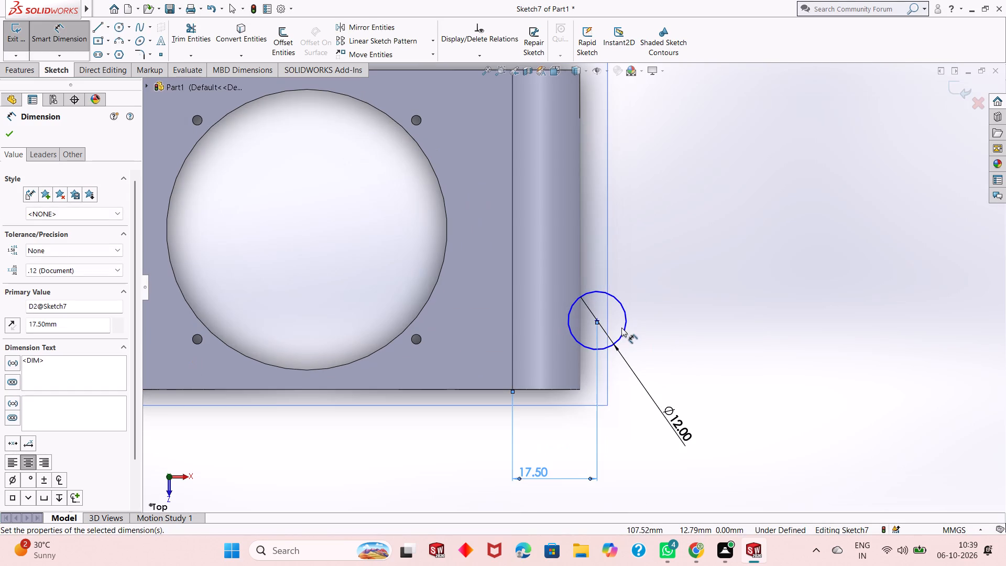
{"action": "left_click", "coordinate": [596, 319]}
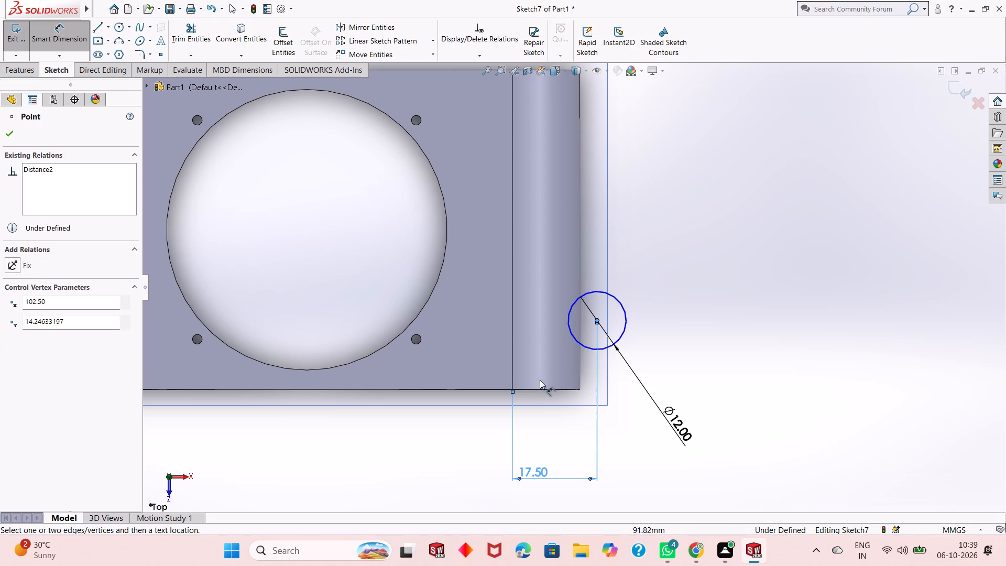
{"action": "left_click", "coordinate": [488, 390]}
{"action": "left_click", "coordinate": [713, 384]}
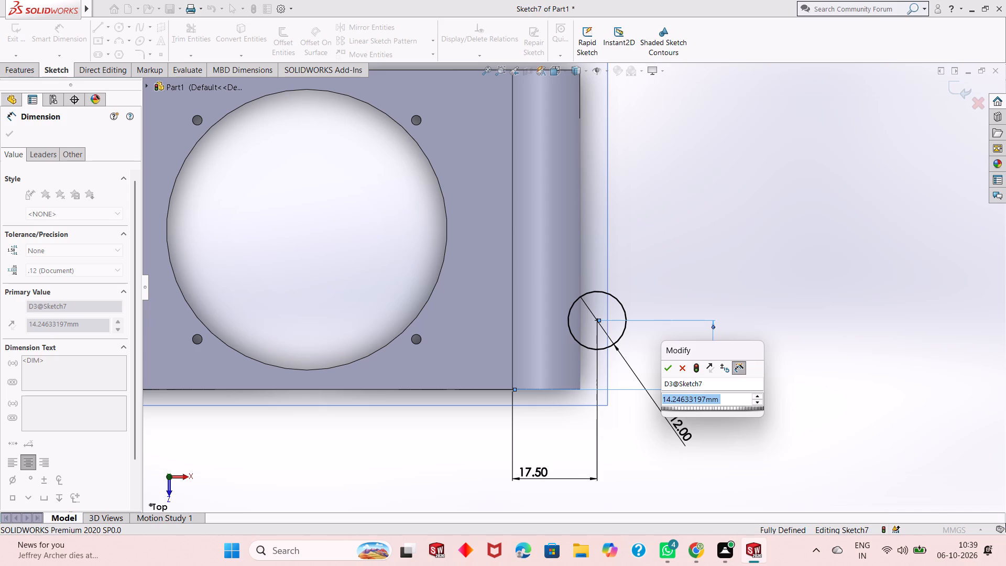
{"action": "key", "text": "6"}
{"action": "key", "text": "Return"}
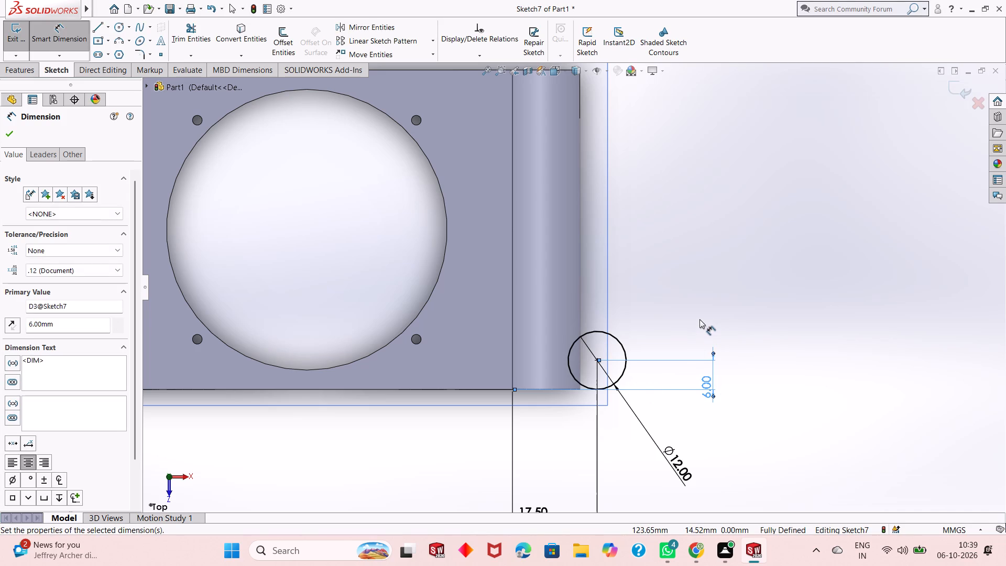
{"action": "right_click", "coordinate": [711, 312]}
{"action": "left_click", "coordinate": [741, 347]}
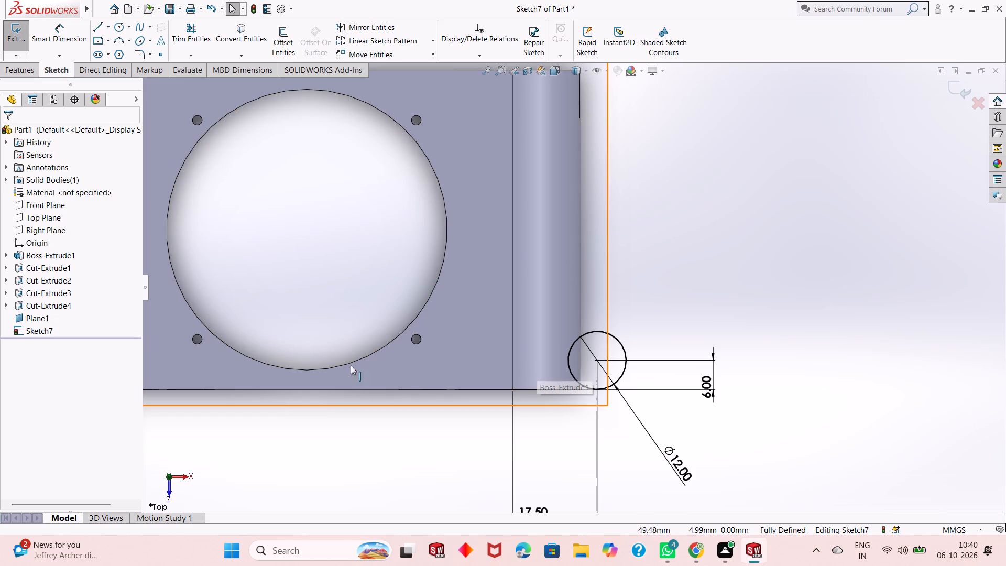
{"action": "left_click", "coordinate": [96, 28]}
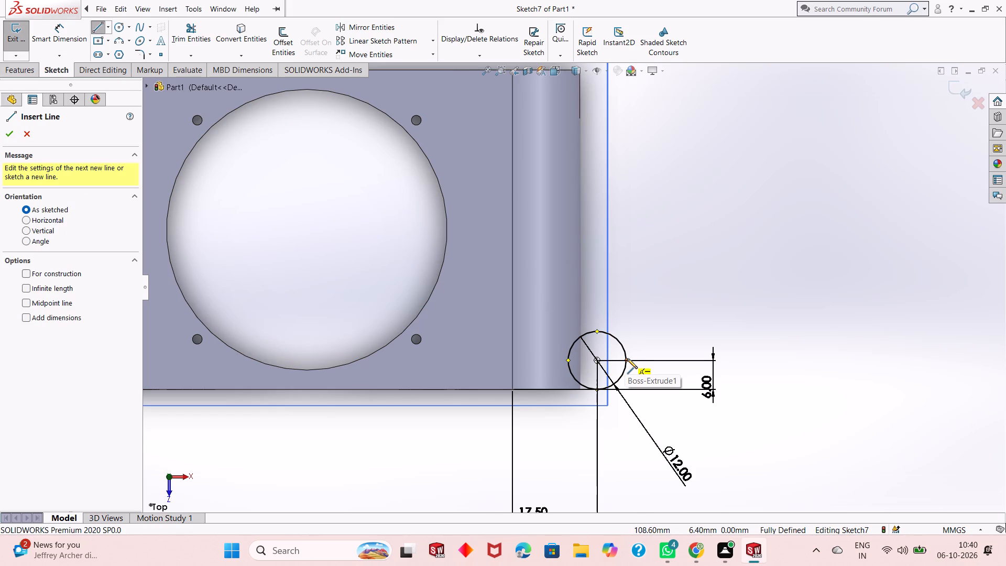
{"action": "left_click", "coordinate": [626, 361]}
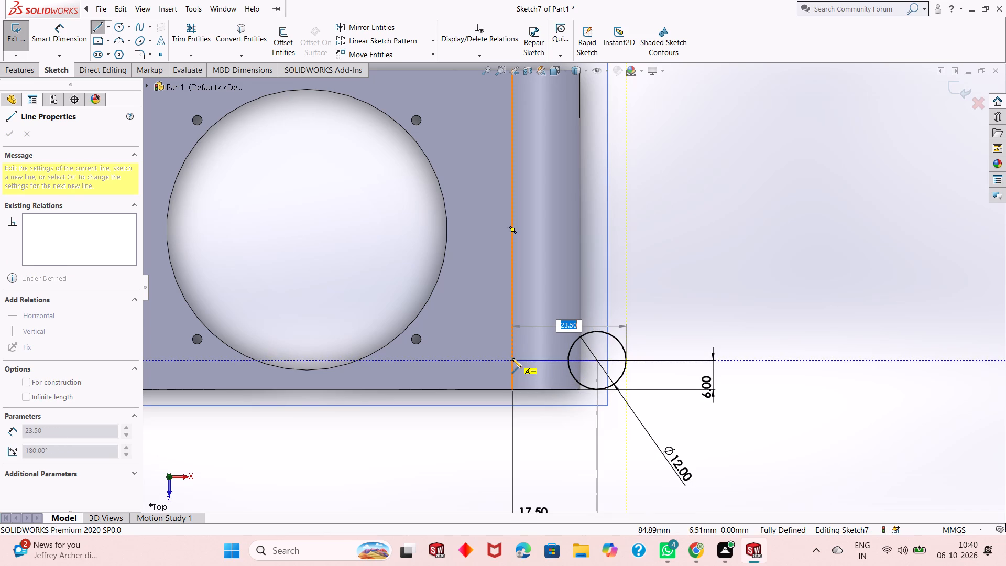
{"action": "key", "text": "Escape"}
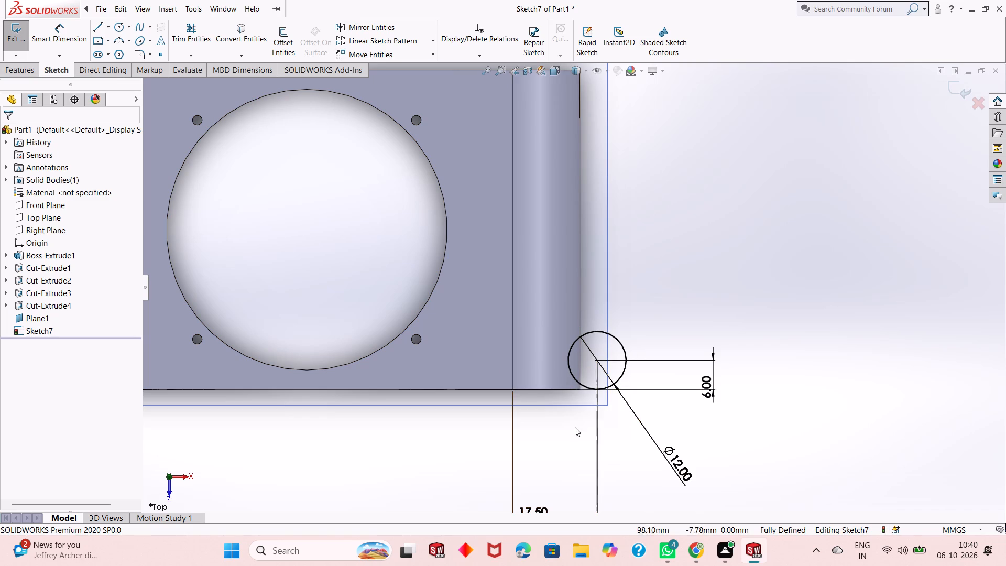
Sketch three lines from the circle's top to its bottom point: about 8.3 mm horizontal, 12 mm vertical, and about 8.3 mm back along the body's edge.
{"action": "scroll", "coordinate": [396, 421], "scroll_direction": "up", "scroll_amount": 2}
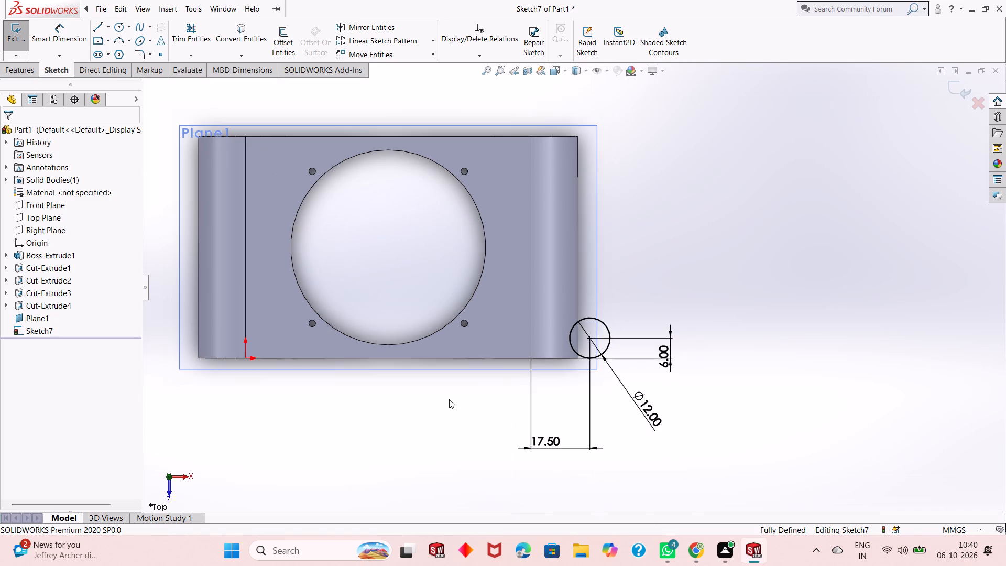
{"action": "middle_click_drag", "start_coordinate": [449, 398], "coordinate": [450, 319]}
{"action": "scroll", "coordinate": [420, 277], "scroll_direction": "down", "scroll_amount": 2}
{"action": "middle_click_drag", "start_coordinate": [468, 440], "coordinate": [454, 397]}
{"action": "scroll", "coordinate": [454, 397], "scroll_direction": "up", "scroll_amount": 3}
{"action": "scroll", "coordinate": [467, 219], "scroll_direction": "down", "scroll_amount": 2}
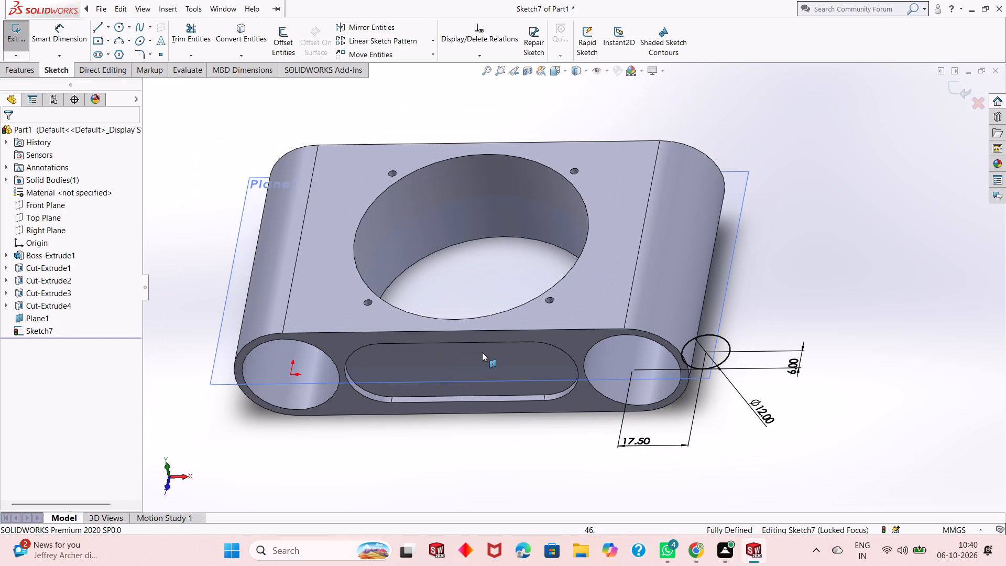
{"action": "key", "text": "ctrl+8"}
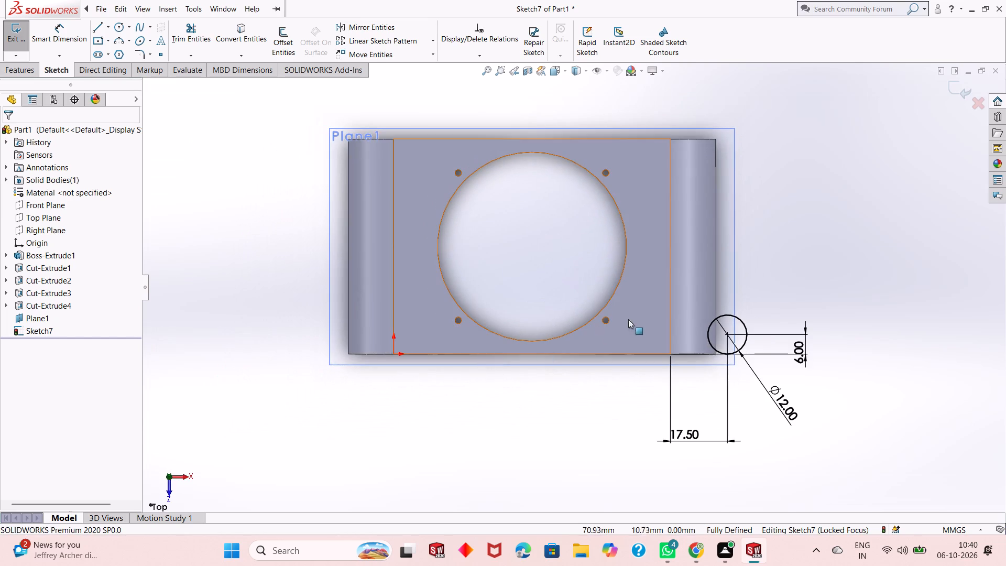
{"action": "scroll", "coordinate": [782, 314], "scroll_direction": "down", "scroll_amount": 2}
{"action": "scroll", "coordinate": [687, 331], "scroll_direction": "down", "scroll_amount": 1}
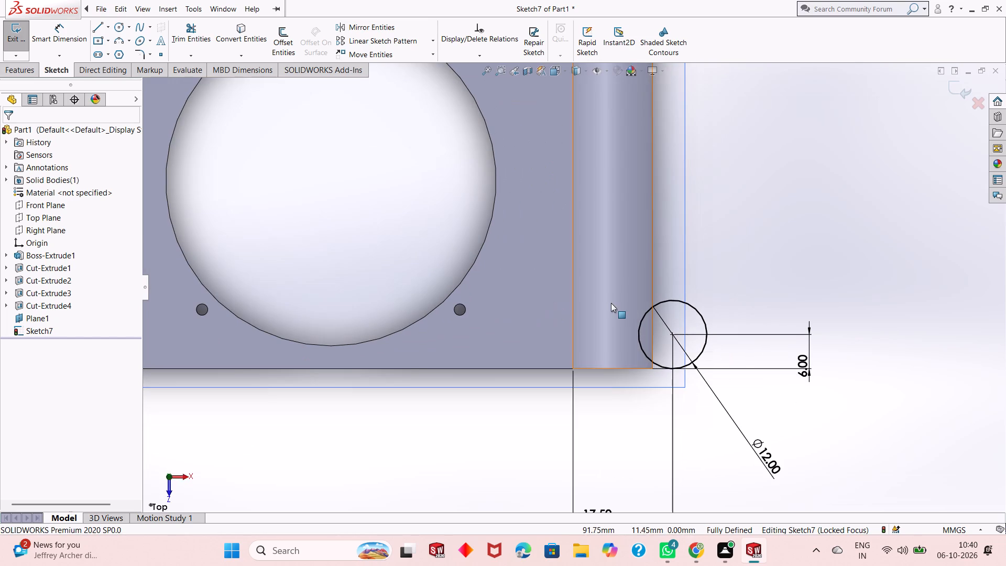
{"action": "scroll", "coordinate": [611, 303], "scroll_direction": "down", "scroll_amount": 1}
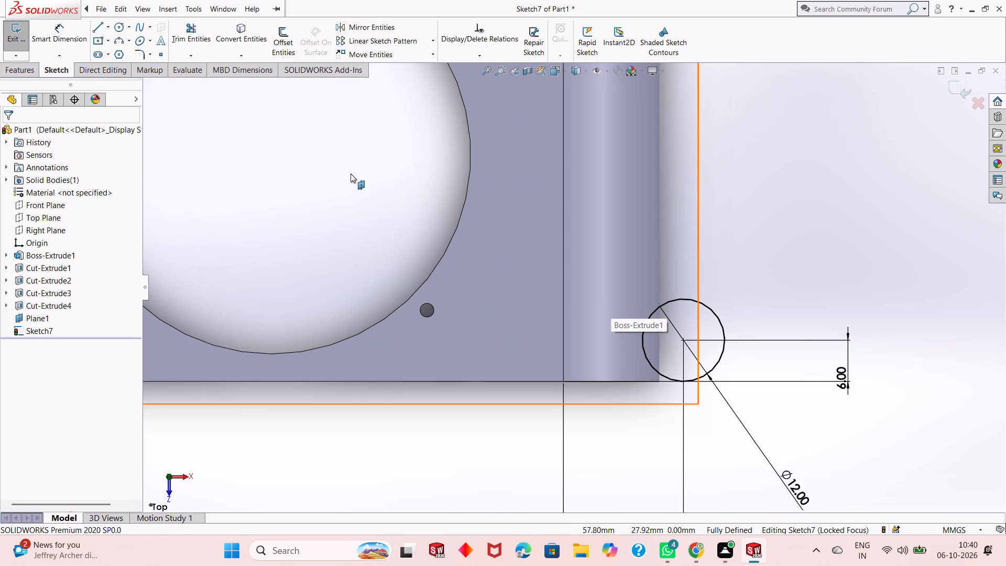
{"action": "left_click", "coordinate": [100, 25]}
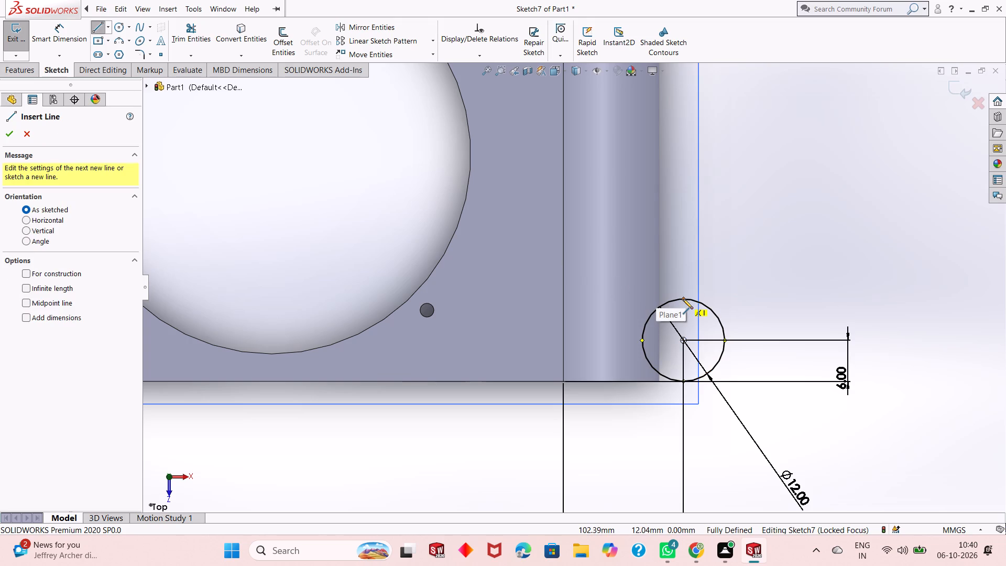
{"action": "left_click", "coordinate": [683, 299]}
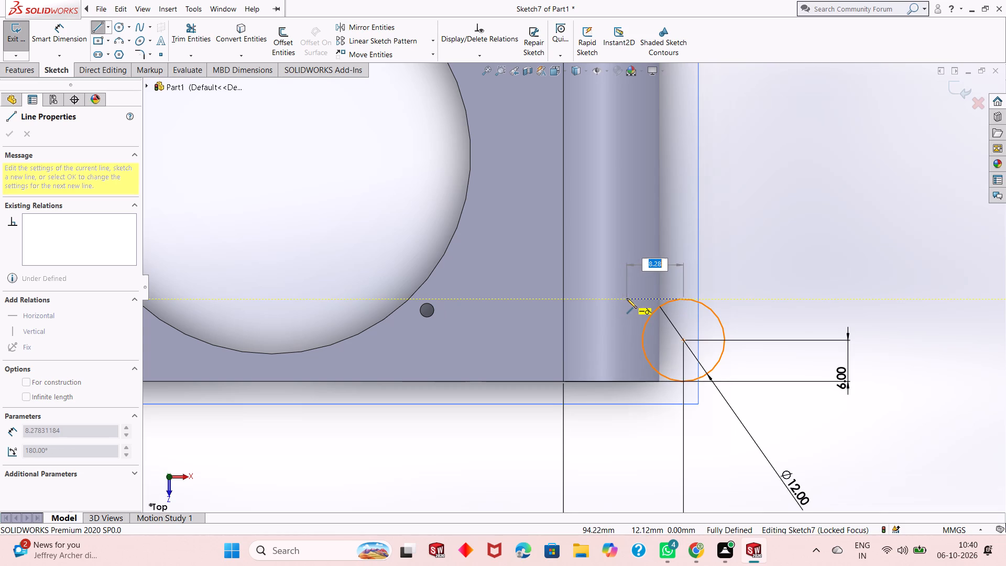
{"action": "left_click", "coordinate": [627, 298]}
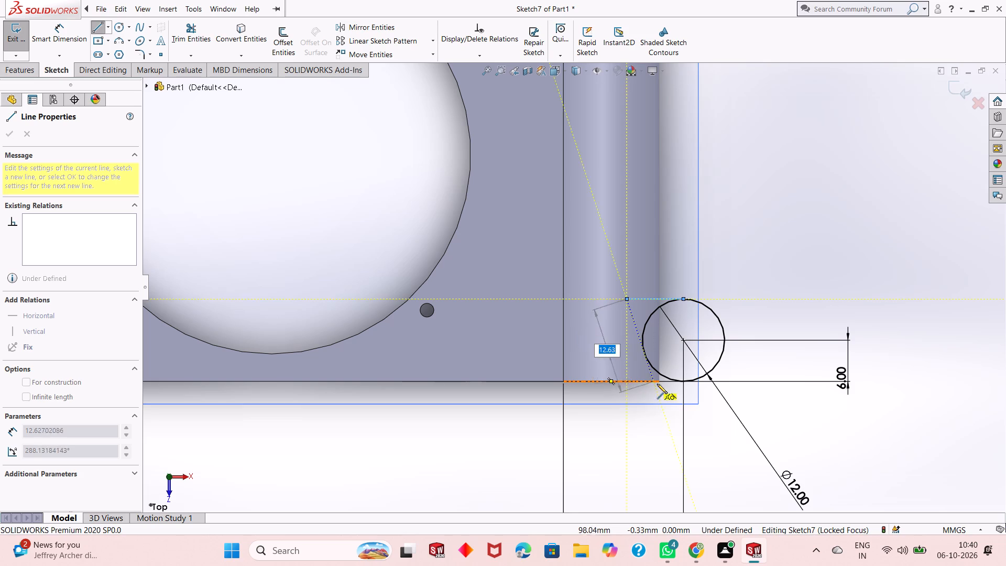
{"action": "left_click", "coordinate": [628, 381]}
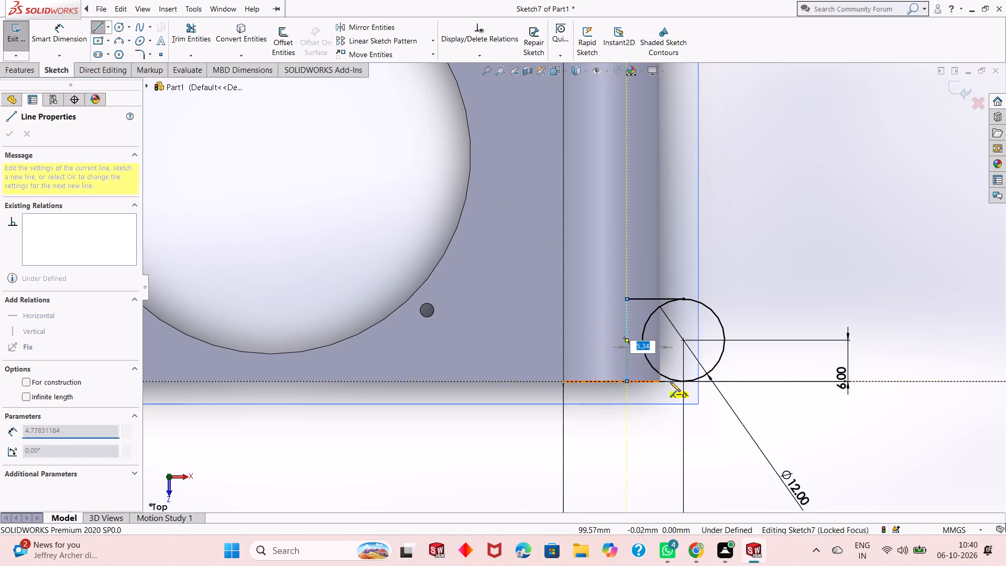
{"action": "left_click", "coordinate": [686, 383]}
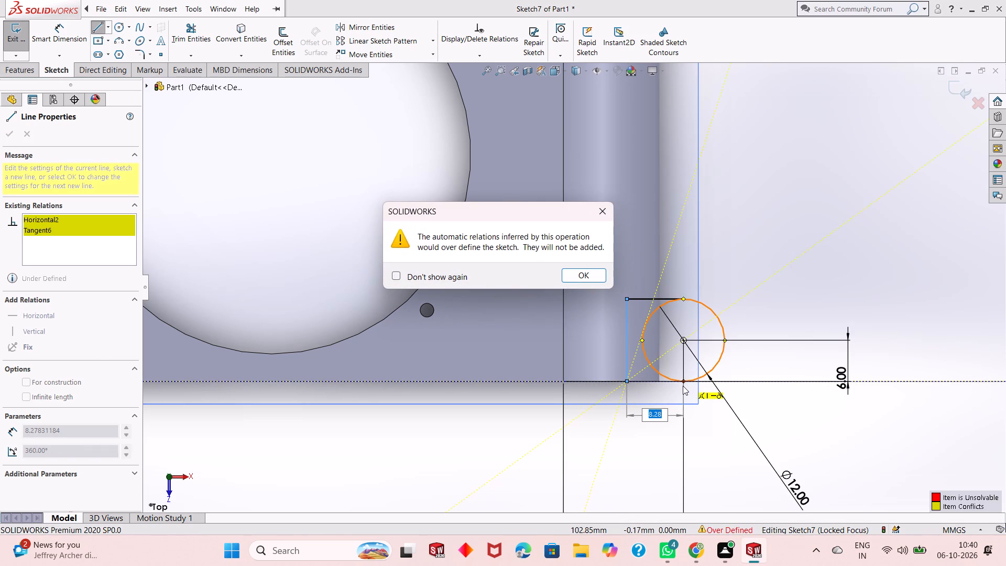
{"action": "key", "text": "Escape"}
{"action": "key", "text": "Escape"}
{"action": "key", "text": "Escape"}
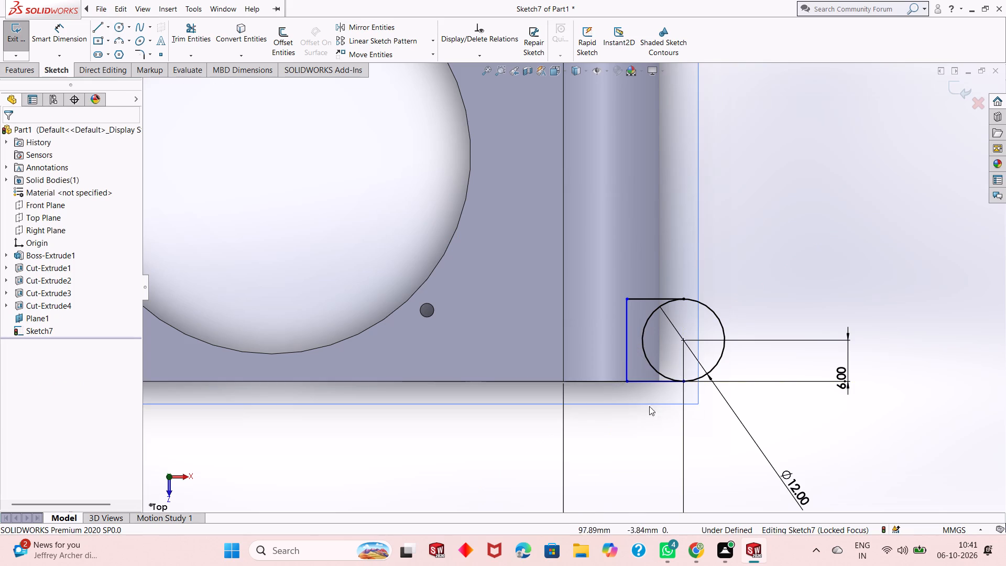
{"action": "key", "text": "Escape"}
Trim away the inner half of the 12 mm circle between the two horizontal lines, leaving a closed rounded profile.
{"action": "scroll", "coordinate": [677, 383], "scroll_direction": "down", "scroll_amount": 3}
{"action": "scroll", "coordinate": [647, 332], "scroll_direction": "down", "scroll_amount": 3}
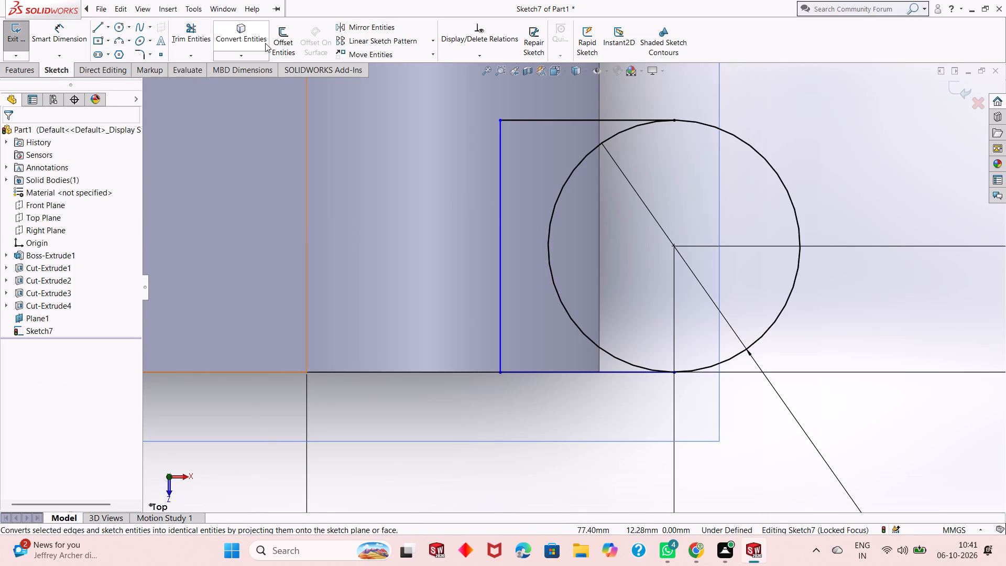
{"action": "left_click", "coordinate": [183, 36]}
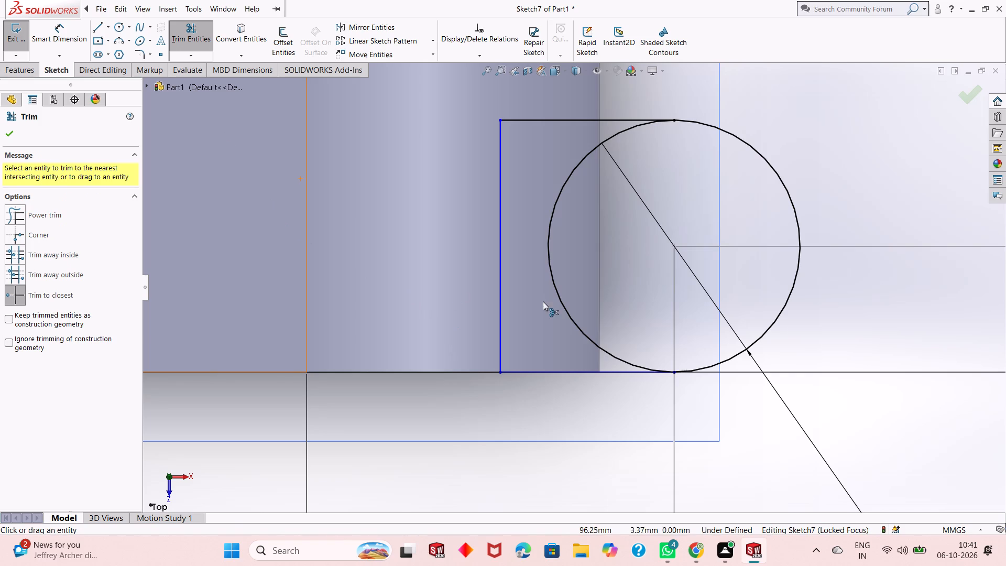
{"action": "left_click", "coordinate": [570, 315]}
{"action": "right_click", "coordinate": [824, 151]}
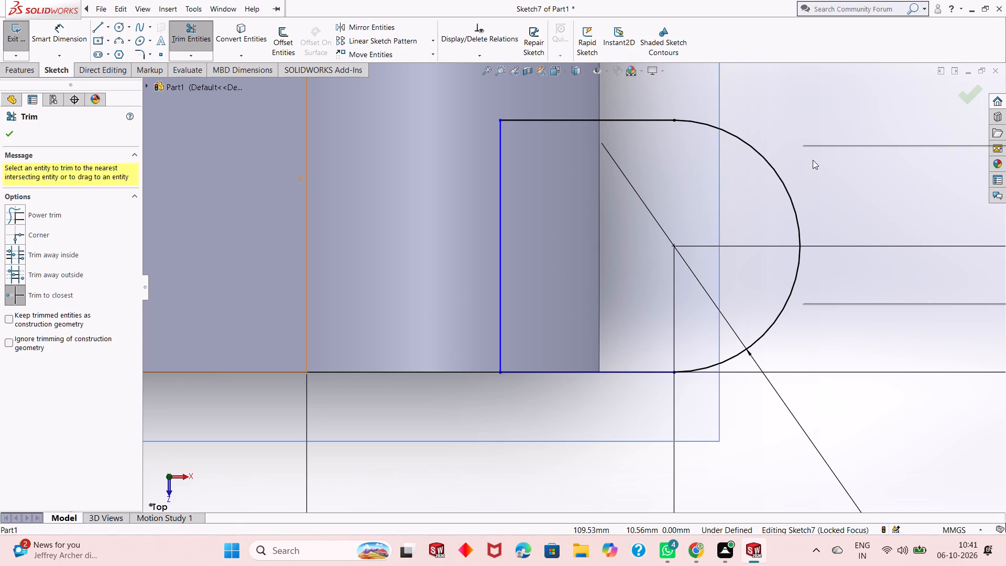
{"action": "left_click", "coordinate": [829, 183]}
Dimension the profile's upper horizontal line and set its length to 8.3 mm.
{"action": "left_click", "coordinate": [48, 35]}
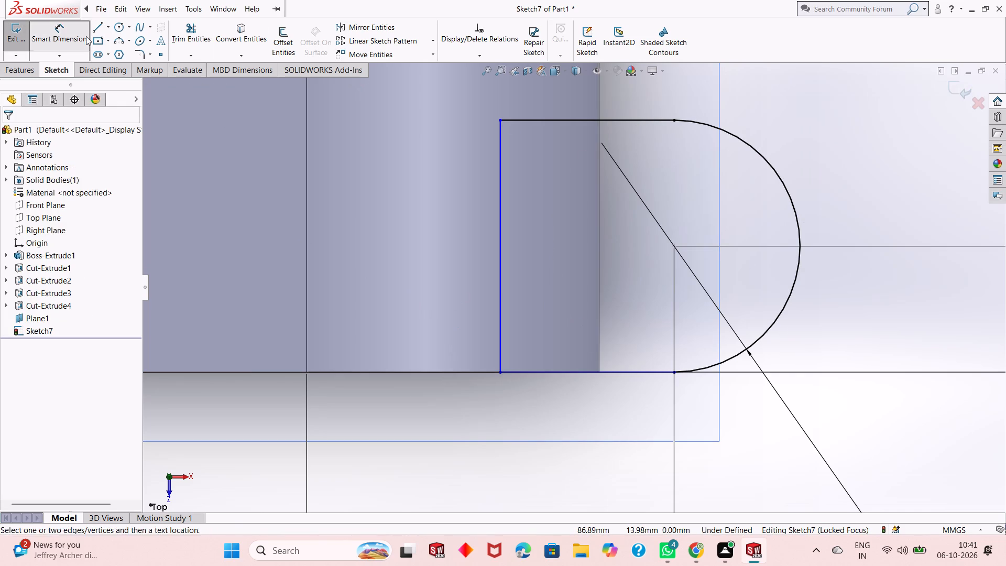
{"action": "left_click", "coordinate": [644, 122]}
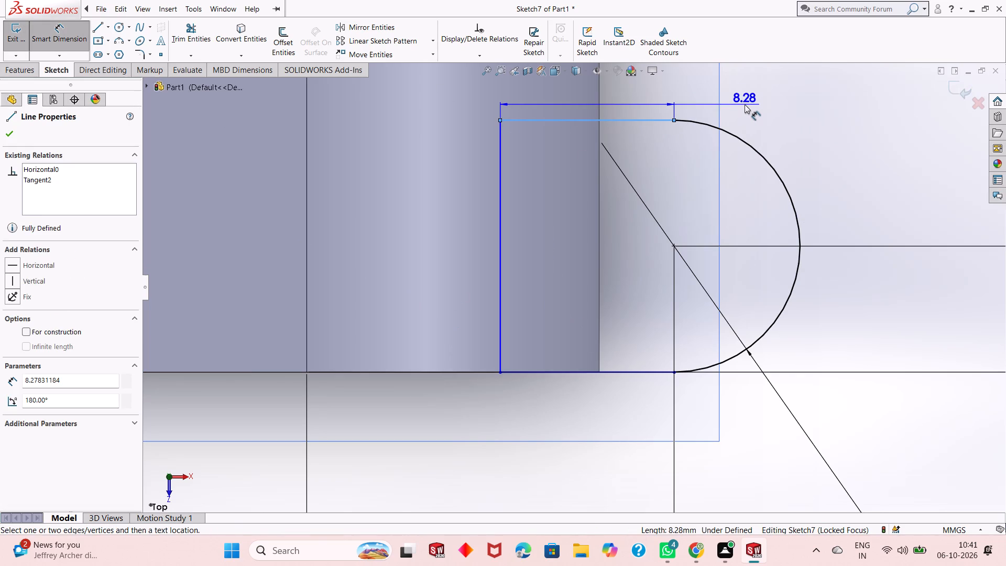
{"action": "left_click", "coordinate": [745, 104]}
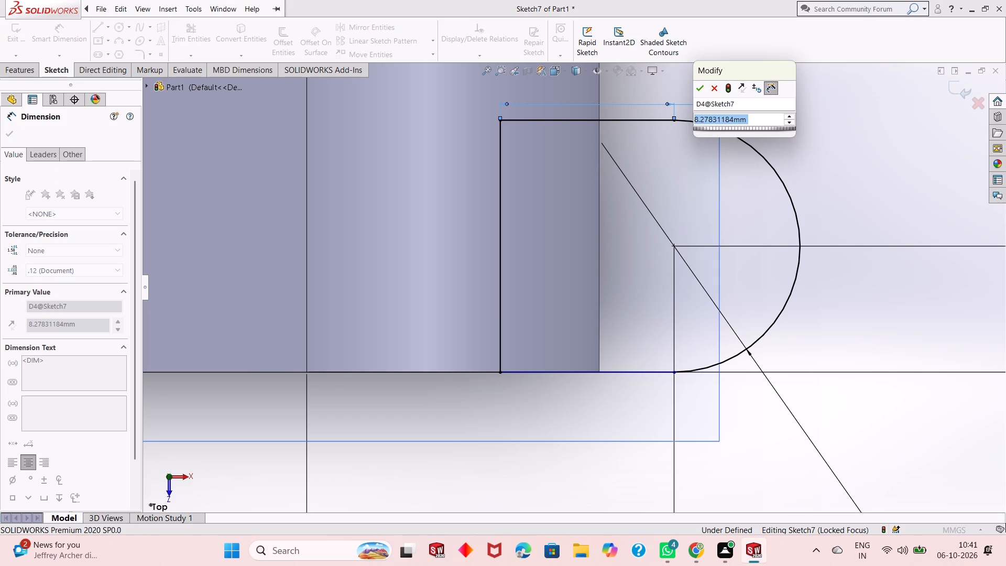
{"action": "type", "text": "8.3"}
{"action": "key", "text": "Return"}
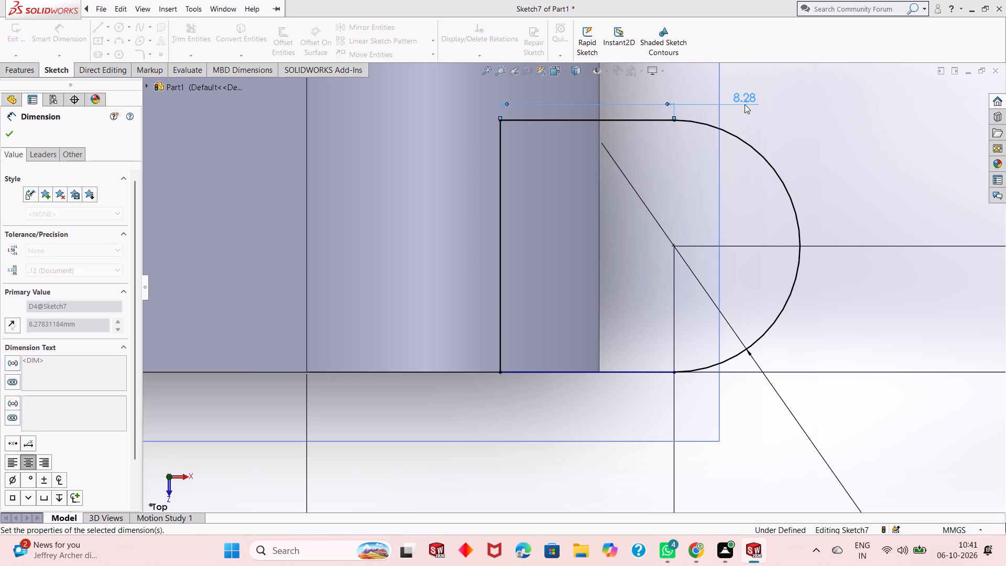
{"action": "key", "text": "Escape"}
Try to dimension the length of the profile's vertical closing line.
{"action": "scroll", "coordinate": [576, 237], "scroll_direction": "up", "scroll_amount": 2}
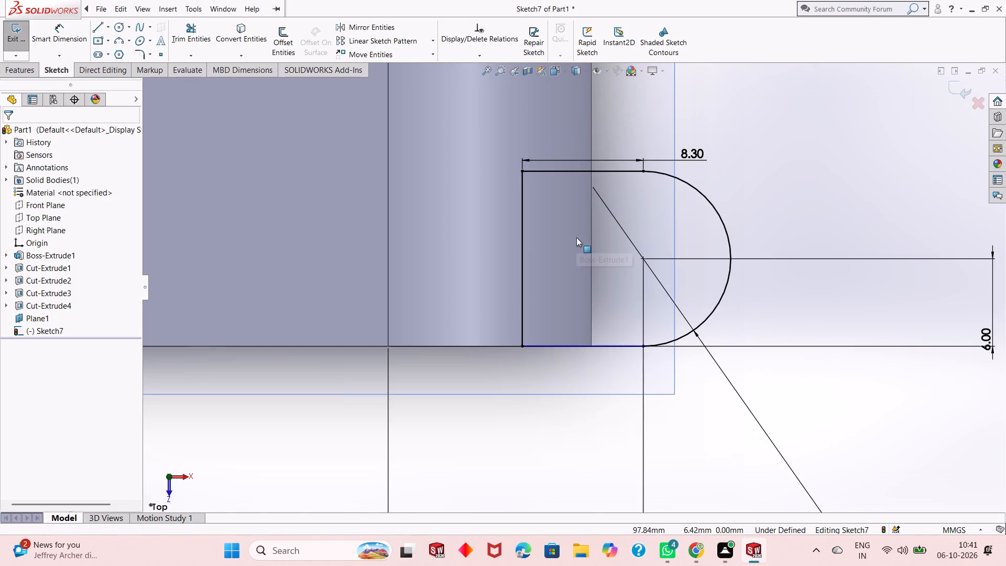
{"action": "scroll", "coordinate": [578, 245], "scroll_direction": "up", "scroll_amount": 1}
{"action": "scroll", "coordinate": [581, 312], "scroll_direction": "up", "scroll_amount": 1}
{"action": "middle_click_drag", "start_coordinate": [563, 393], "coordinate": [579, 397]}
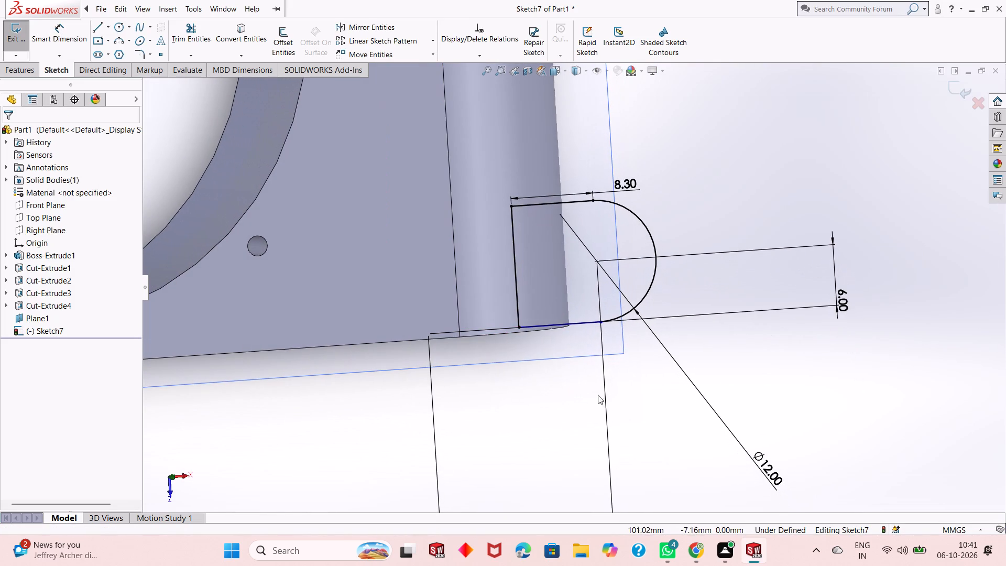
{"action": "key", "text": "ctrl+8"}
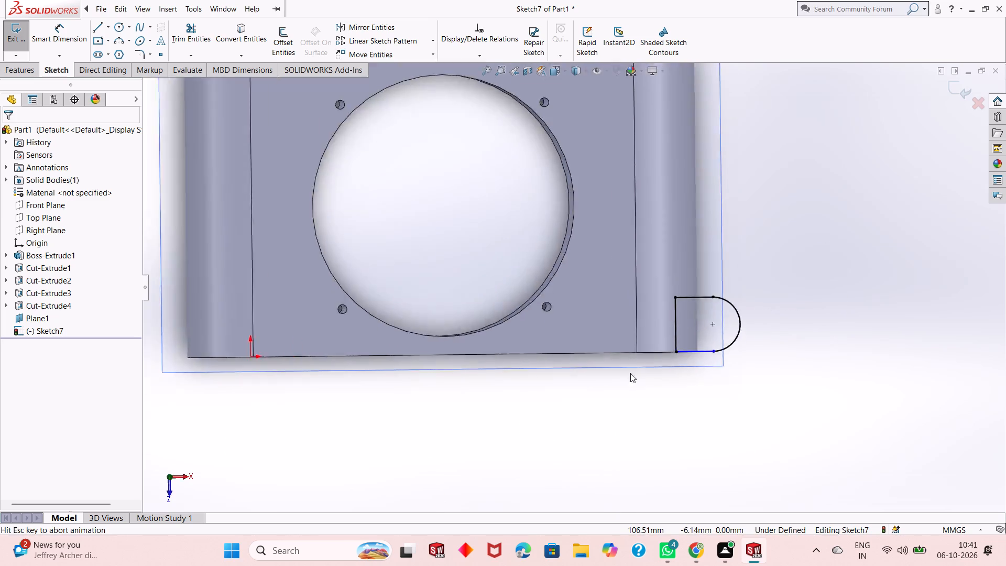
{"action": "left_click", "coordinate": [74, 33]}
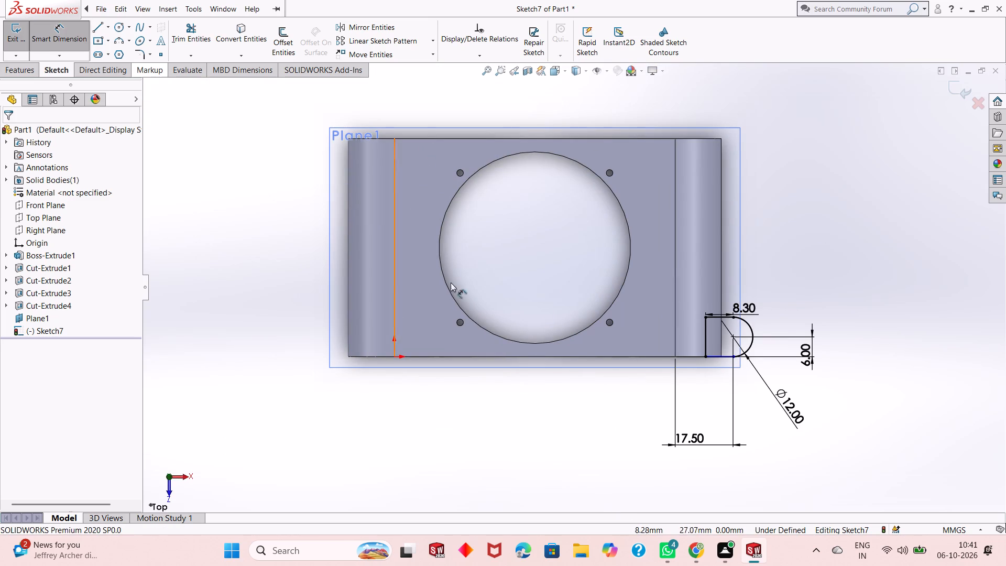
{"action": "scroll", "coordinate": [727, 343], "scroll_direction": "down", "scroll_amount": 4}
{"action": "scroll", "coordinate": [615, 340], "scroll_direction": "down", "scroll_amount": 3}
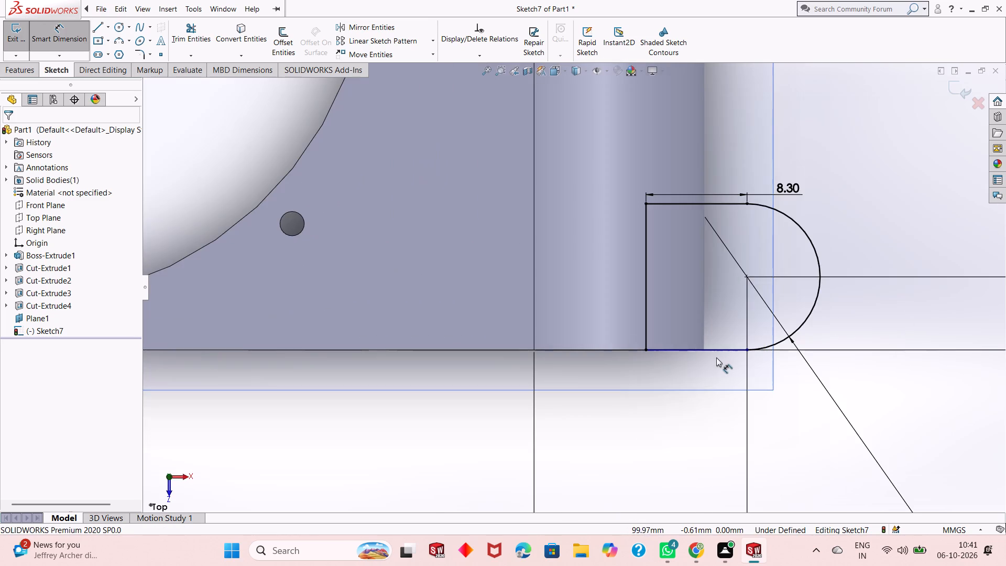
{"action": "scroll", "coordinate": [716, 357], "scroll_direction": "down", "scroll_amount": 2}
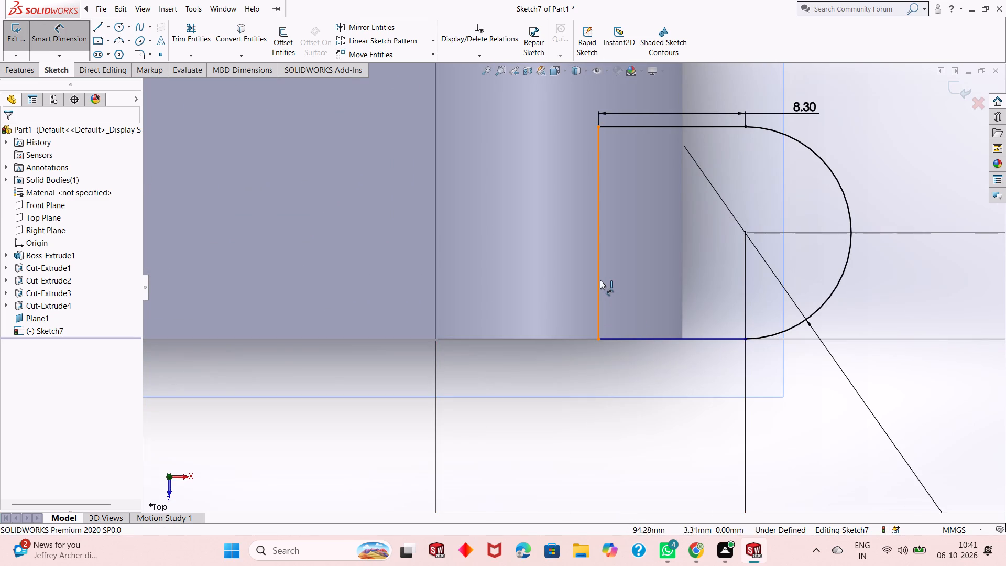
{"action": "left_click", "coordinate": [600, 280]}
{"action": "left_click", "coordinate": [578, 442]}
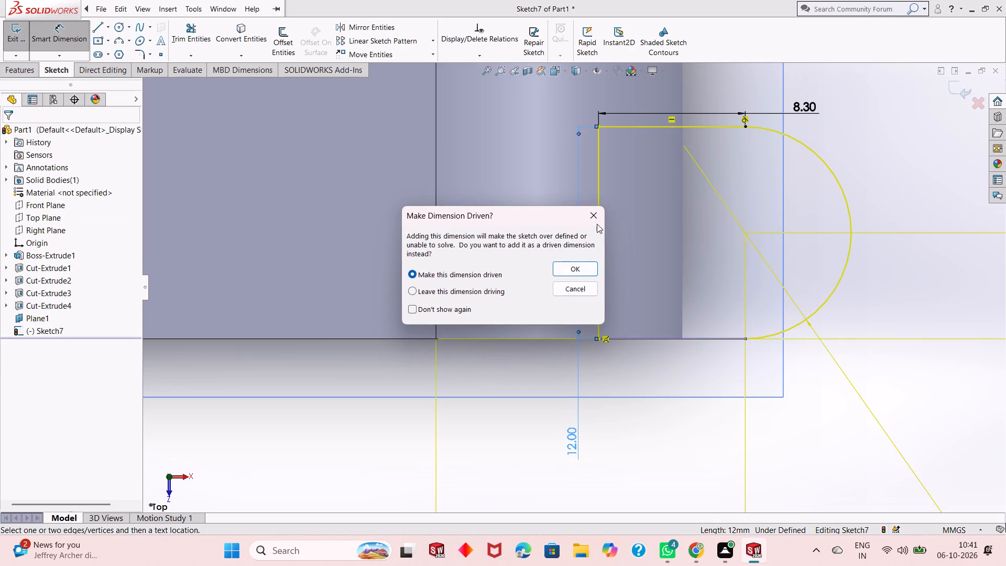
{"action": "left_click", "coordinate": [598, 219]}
Dimension the length of the profile's lower horizontal line as 8.3 mm.
{"action": "scroll", "coordinate": [766, 311], "scroll_direction": "up", "scroll_amount": 2}
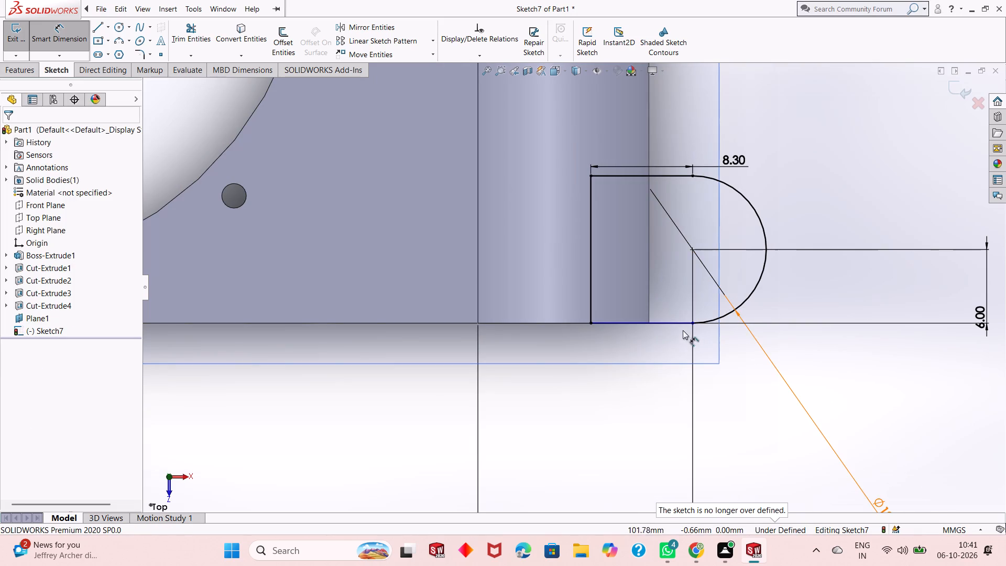
{"action": "left_click", "coordinate": [675, 324]}
{"action": "left_click", "coordinate": [674, 377]}
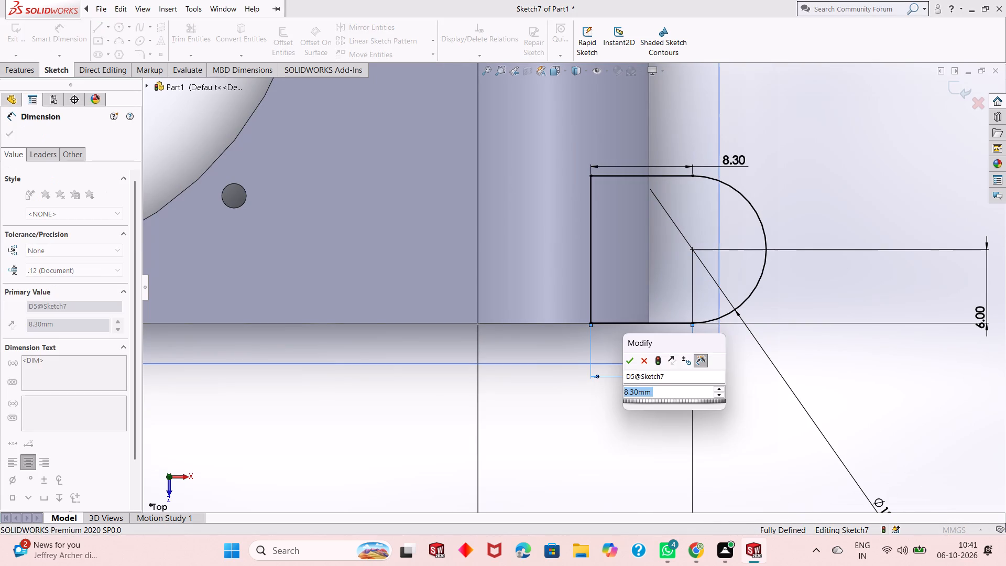
{"action": "key", "text": "Return"}
{"action": "right_click", "coordinate": [736, 380]}
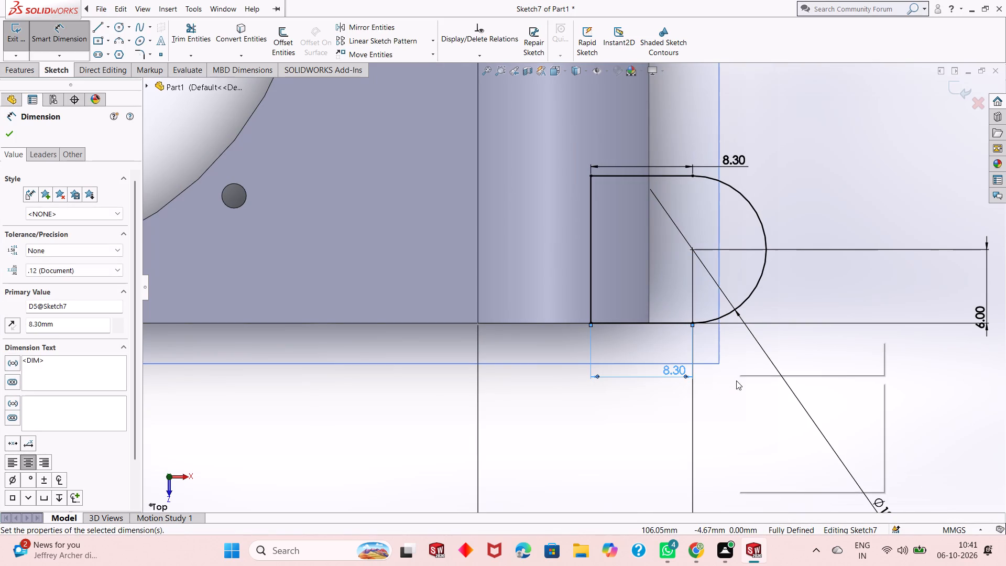
{"action": "left_click", "coordinate": [781, 417]}
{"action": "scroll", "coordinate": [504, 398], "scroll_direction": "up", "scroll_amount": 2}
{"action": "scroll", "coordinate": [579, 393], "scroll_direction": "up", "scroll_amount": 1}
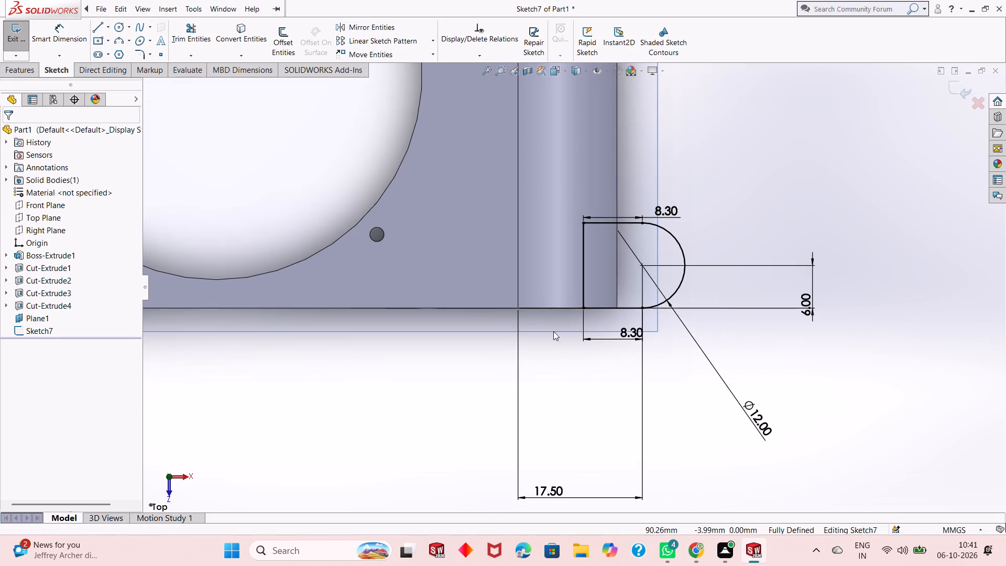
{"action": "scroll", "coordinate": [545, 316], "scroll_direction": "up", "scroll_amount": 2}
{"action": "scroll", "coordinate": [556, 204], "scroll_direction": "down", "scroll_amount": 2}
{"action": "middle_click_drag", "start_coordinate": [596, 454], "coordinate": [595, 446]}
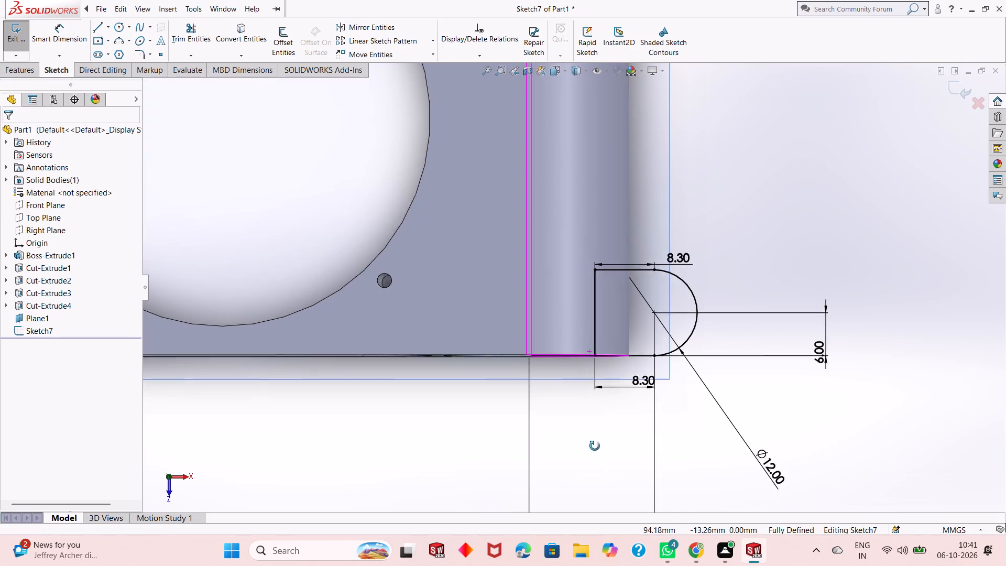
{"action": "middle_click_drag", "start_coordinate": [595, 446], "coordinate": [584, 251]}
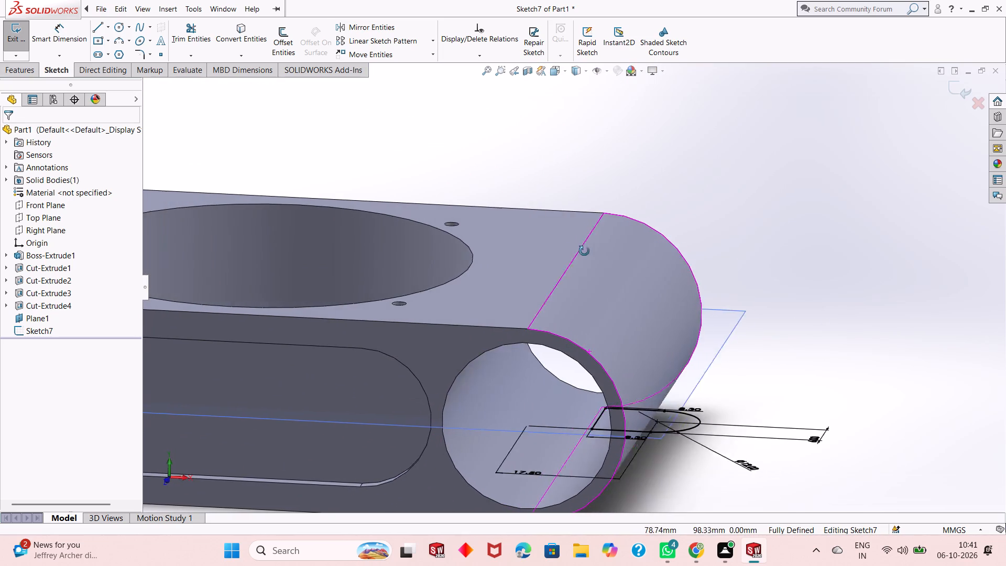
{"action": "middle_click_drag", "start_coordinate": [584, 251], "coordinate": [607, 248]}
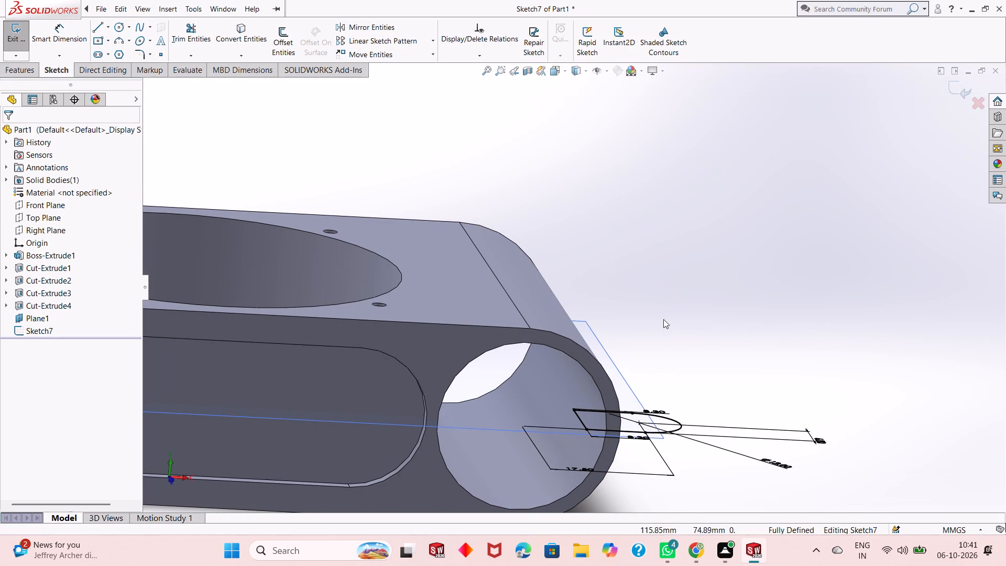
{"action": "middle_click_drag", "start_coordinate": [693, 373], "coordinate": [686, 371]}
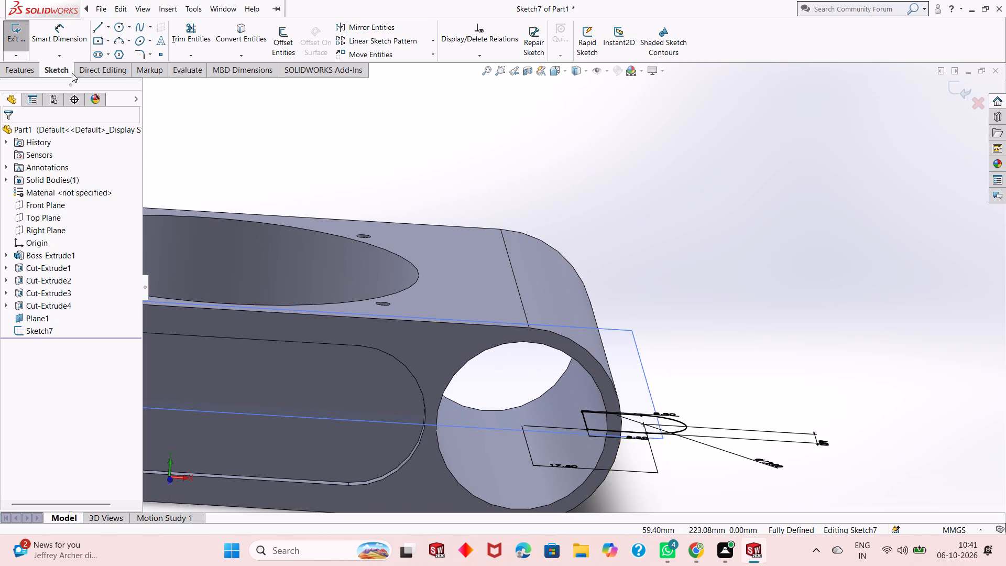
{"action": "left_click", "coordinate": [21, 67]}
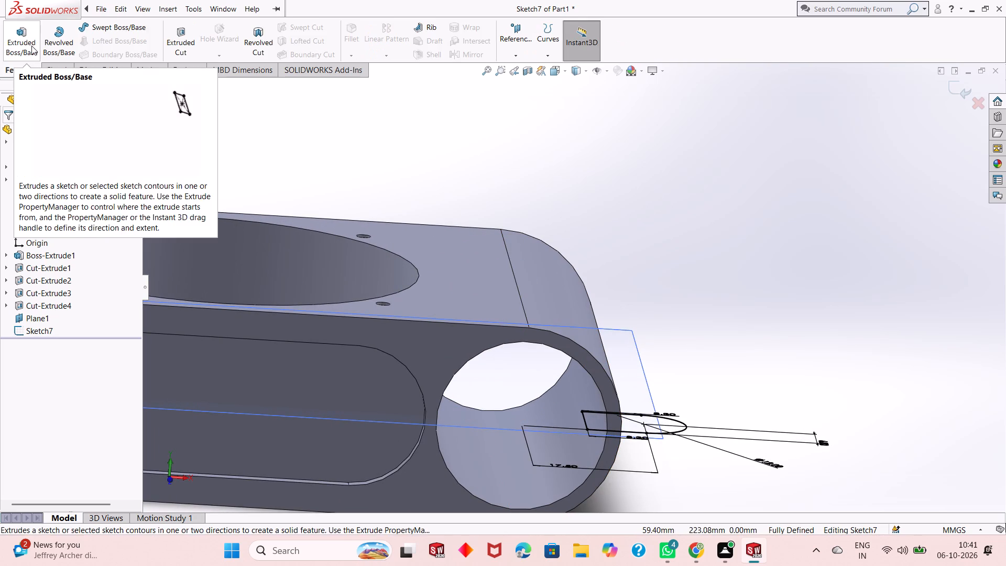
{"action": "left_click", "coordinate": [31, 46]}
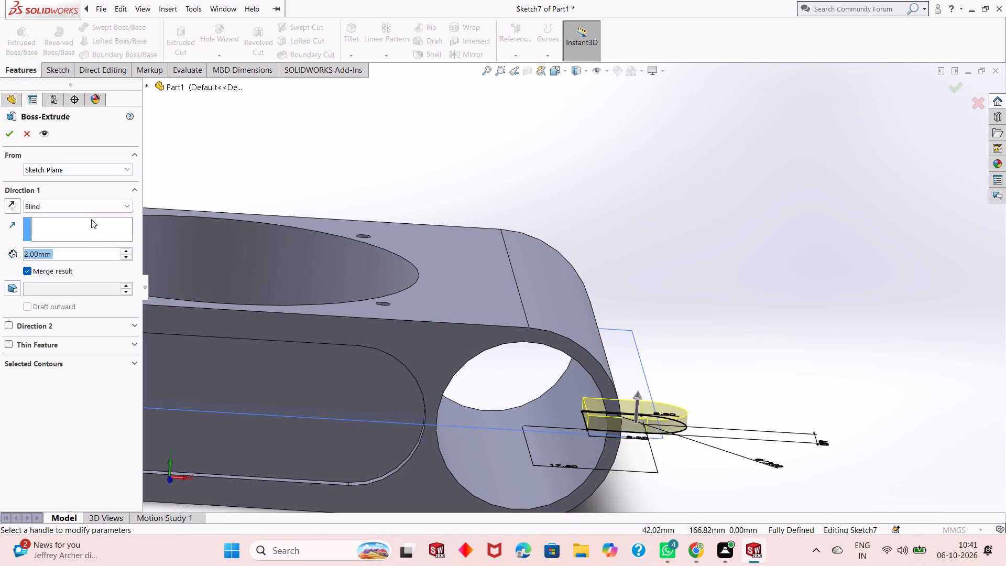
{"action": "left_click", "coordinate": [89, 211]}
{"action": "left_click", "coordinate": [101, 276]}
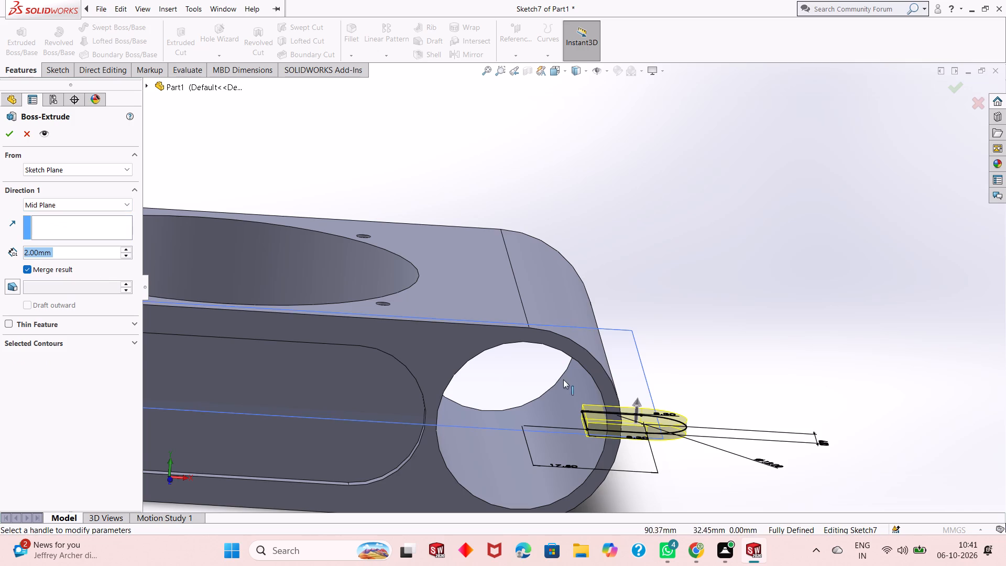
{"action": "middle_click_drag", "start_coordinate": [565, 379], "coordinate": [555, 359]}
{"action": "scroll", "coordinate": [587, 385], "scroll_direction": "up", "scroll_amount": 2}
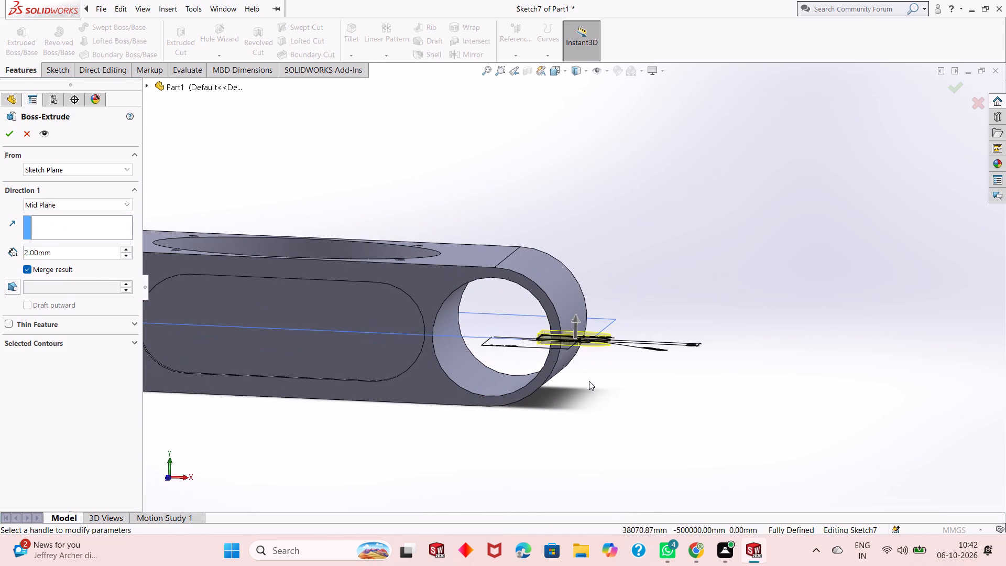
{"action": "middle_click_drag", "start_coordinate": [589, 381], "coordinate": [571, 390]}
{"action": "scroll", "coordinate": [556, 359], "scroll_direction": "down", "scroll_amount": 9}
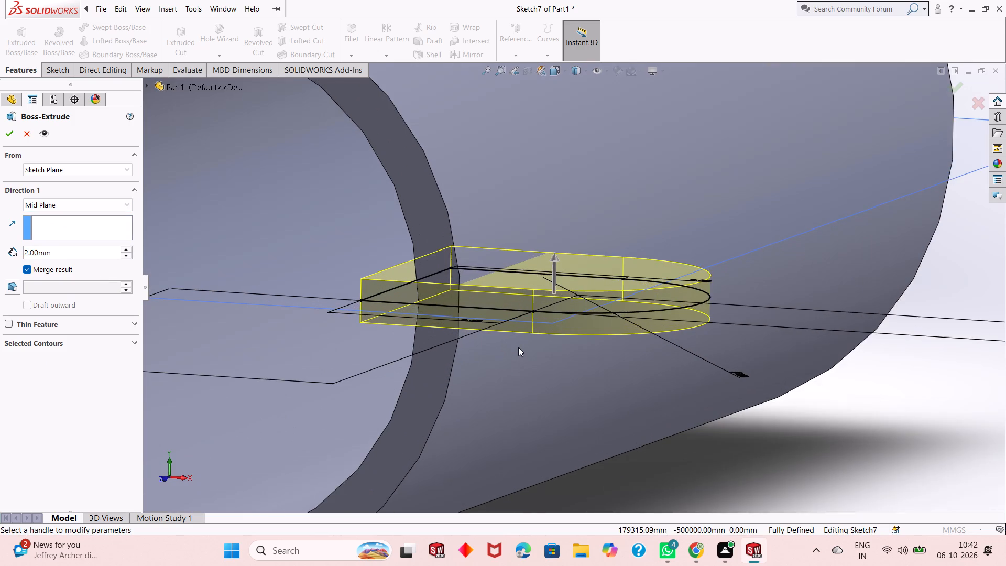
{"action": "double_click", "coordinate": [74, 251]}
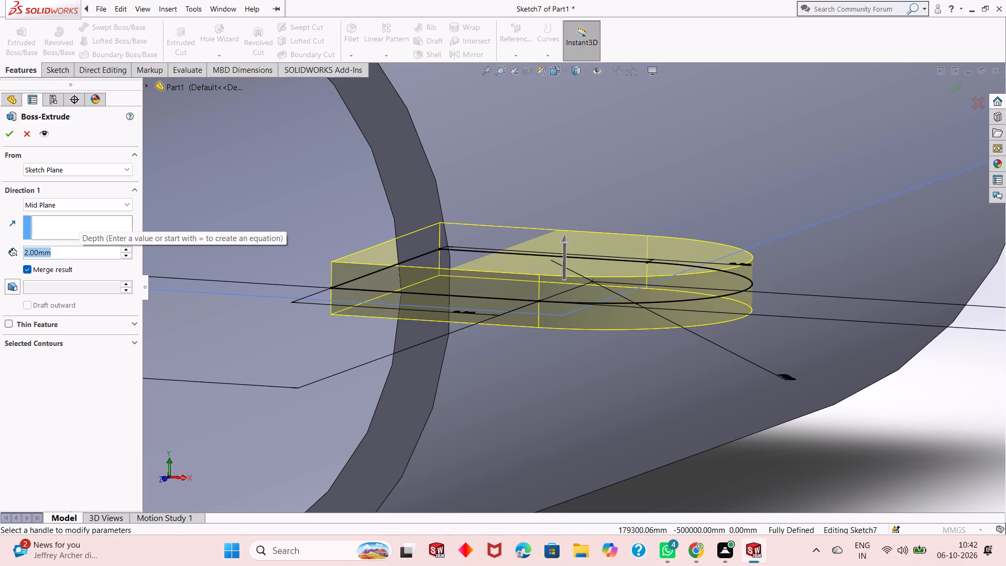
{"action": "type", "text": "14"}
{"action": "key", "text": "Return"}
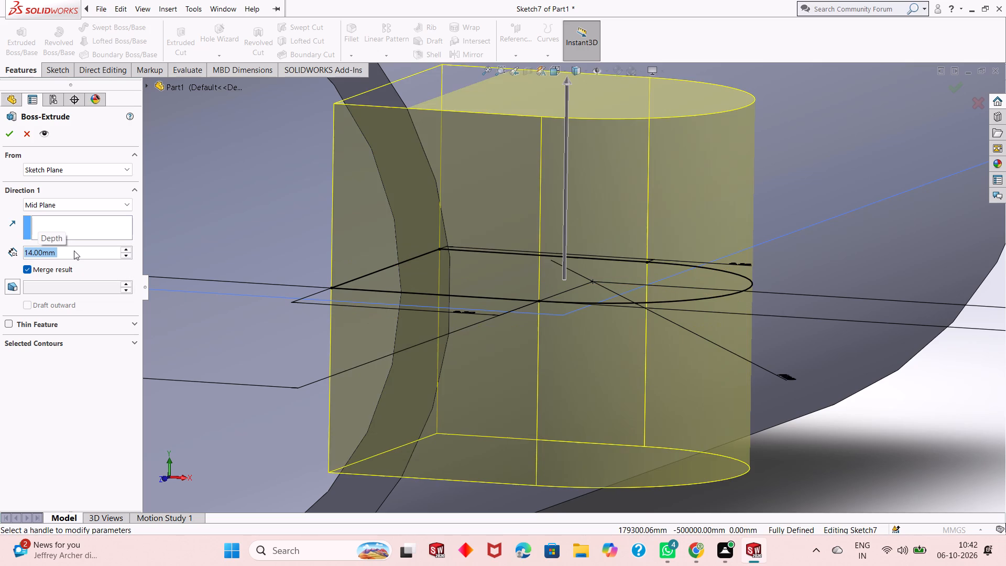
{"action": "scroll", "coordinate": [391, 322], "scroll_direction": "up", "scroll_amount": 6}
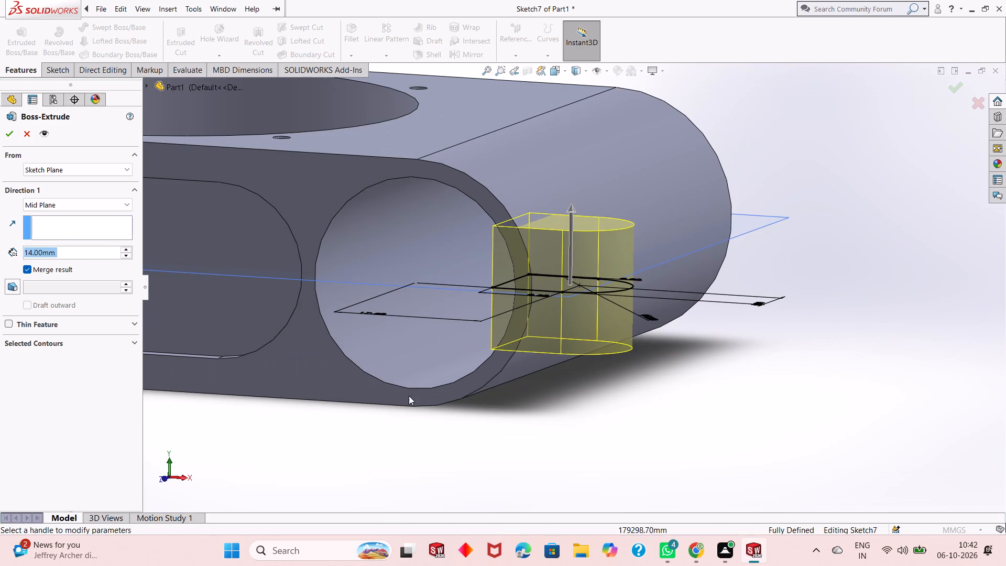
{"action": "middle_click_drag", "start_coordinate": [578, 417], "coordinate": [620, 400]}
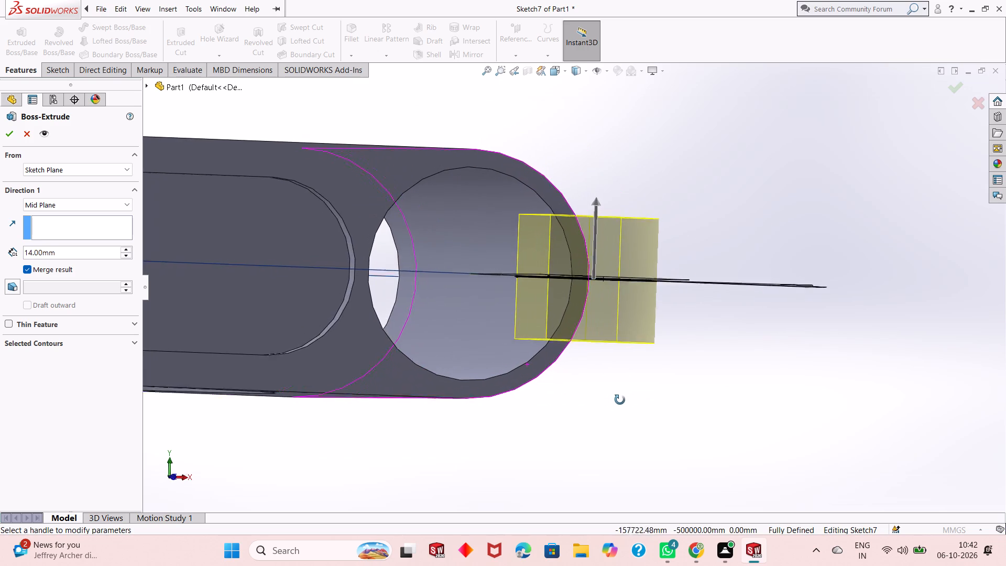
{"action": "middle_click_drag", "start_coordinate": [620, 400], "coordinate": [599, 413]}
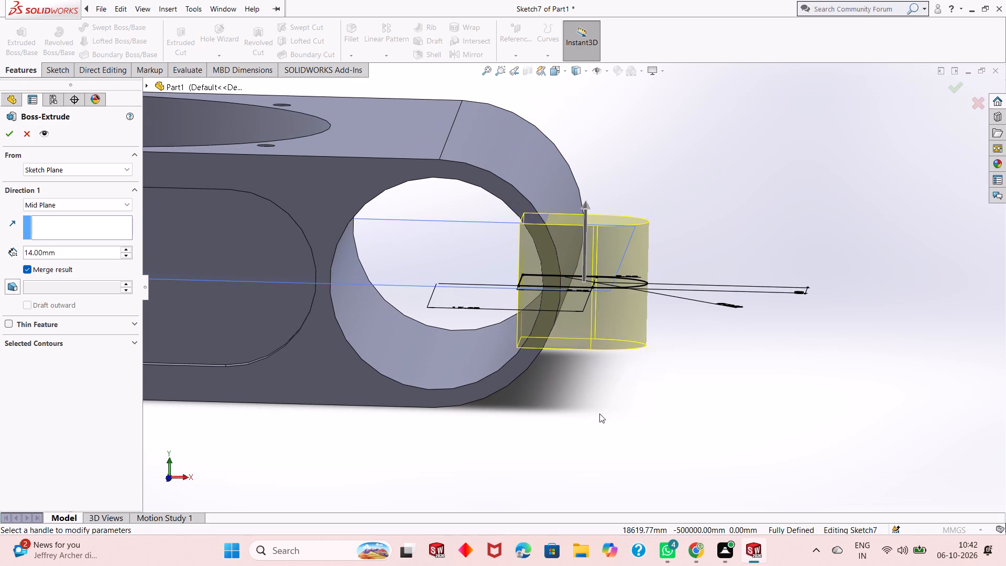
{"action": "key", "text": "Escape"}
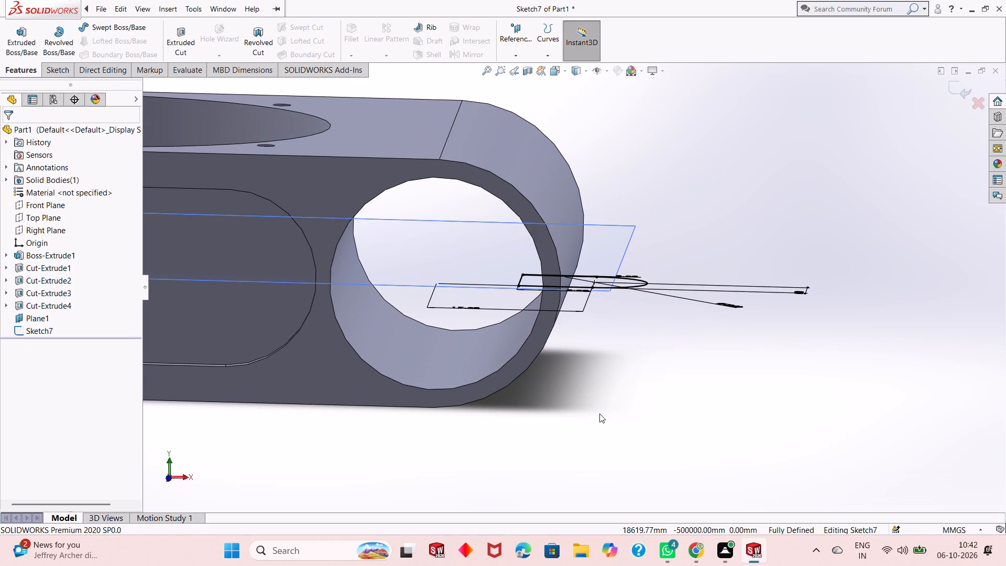
Undo the 8.3 mm length dimensions on the lug profile's lower and upper horizontal lines.
{"action": "key", "text": "ctrl+8"}
{"action": "scroll", "coordinate": [723, 338], "scroll_direction": "up", "scroll_amount": 1}
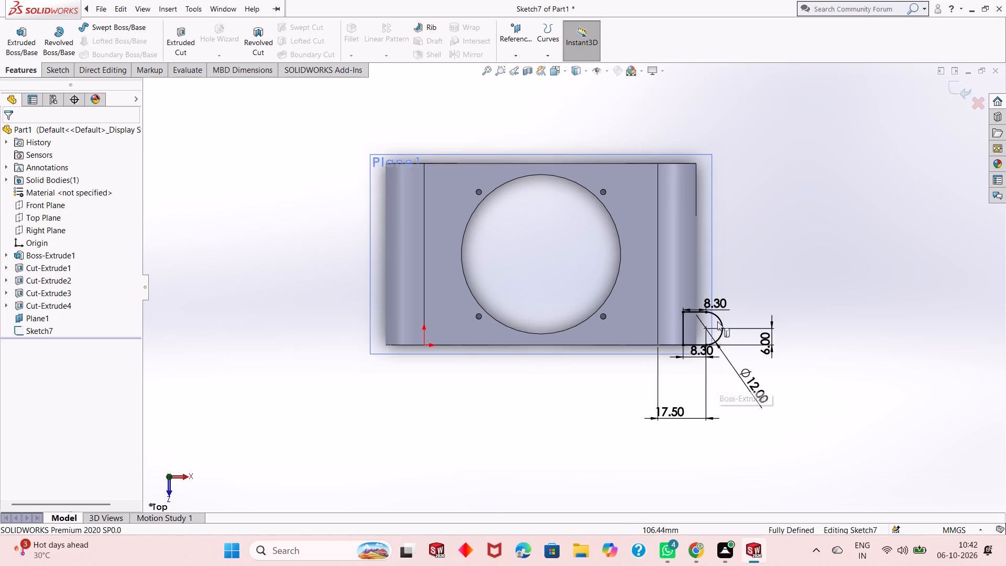
{"action": "scroll", "coordinate": [717, 314], "scroll_direction": "down", "scroll_amount": 10}
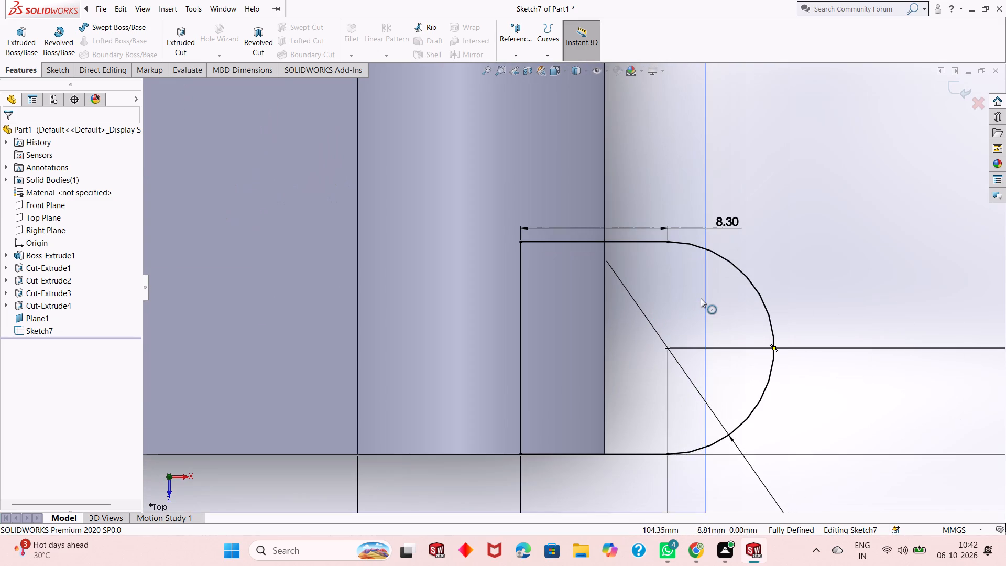
{"action": "key", "text": "ctrl+z"}
{"action": "key", "text": "ctrl+z"}
{"action": "key", "text": "ctrl+z"}
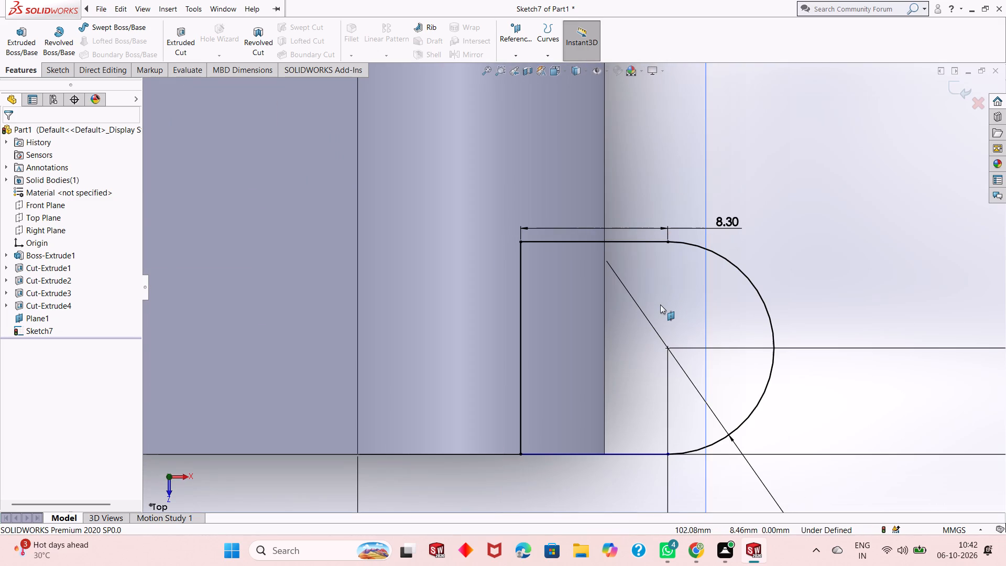
{"action": "key", "text": "ctrl+z"}
{"action": "key", "text": "ctrl+z"}
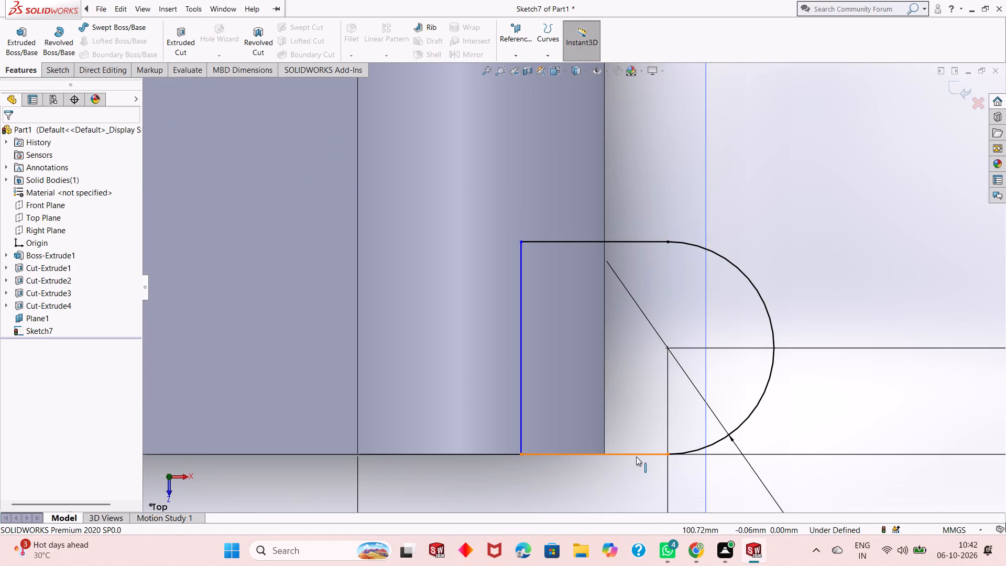
Add an equal-length relation between the lug profile's lower and upper horizontal lines.
{"action": "left_click", "coordinate": [636, 456]}
{"action": "left_click", "coordinate": [644, 240], "text": "ctrl"}
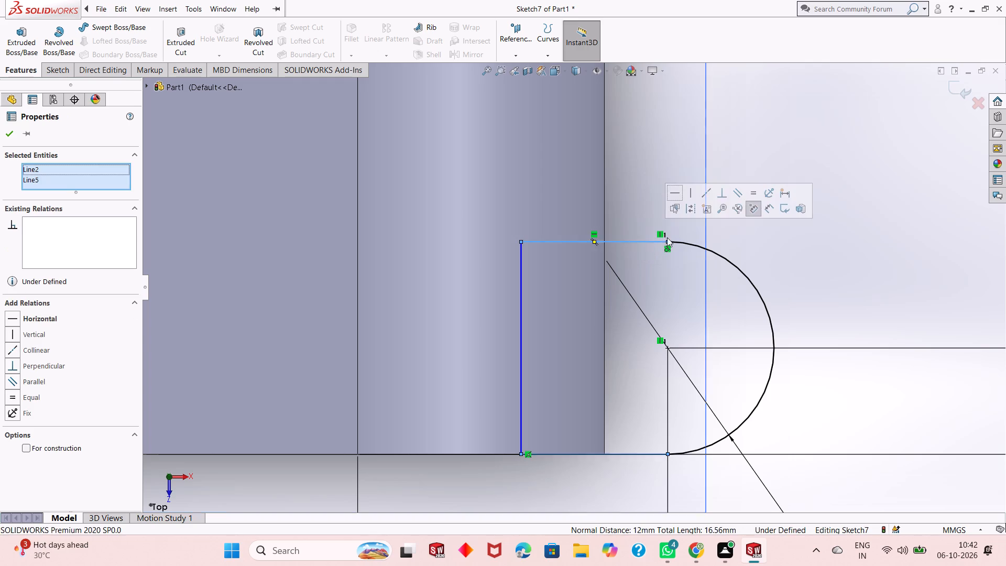
{"action": "left_click", "coordinate": [752, 191]}
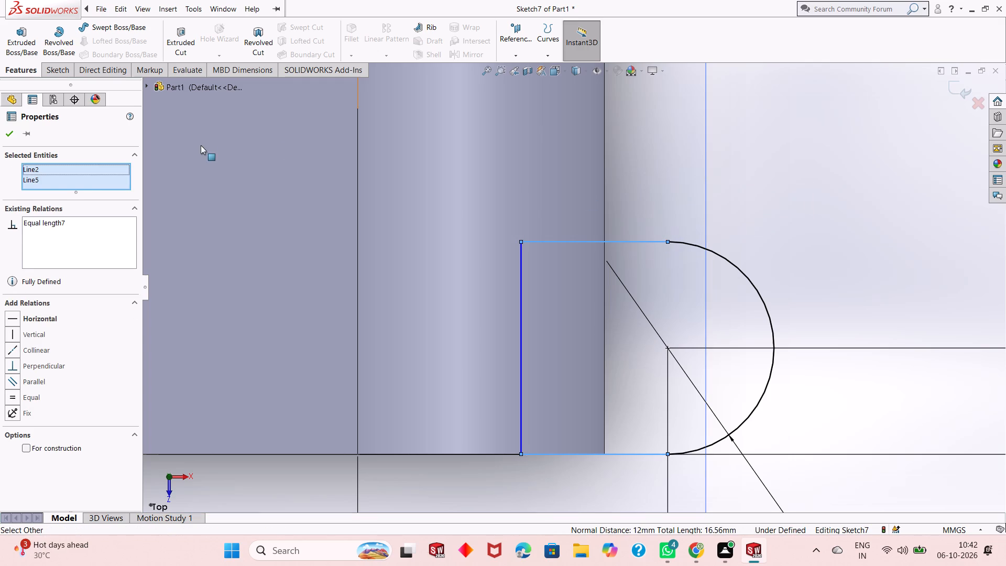
{"action": "key", "text": "Escape"}
Dimension the lug profile's upper horizontal line and set its length to 5 mm.
{"action": "left_click", "coordinate": [57, 68]}
{"action": "left_click", "coordinate": [65, 41]}
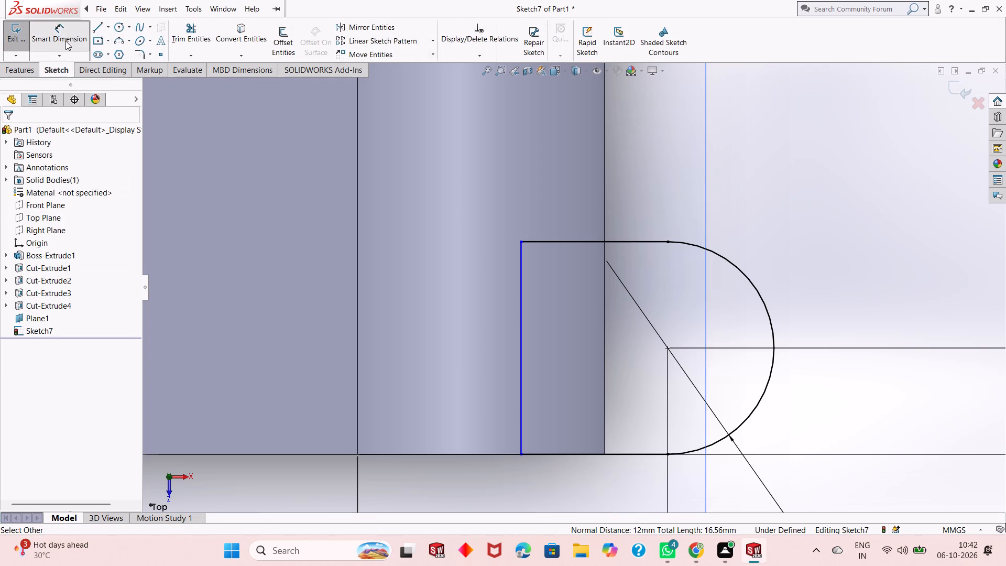
{"action": "left_click", "coordinate": [654, 241]}
{"action": "left_click", "coordinate": [781, 222]}
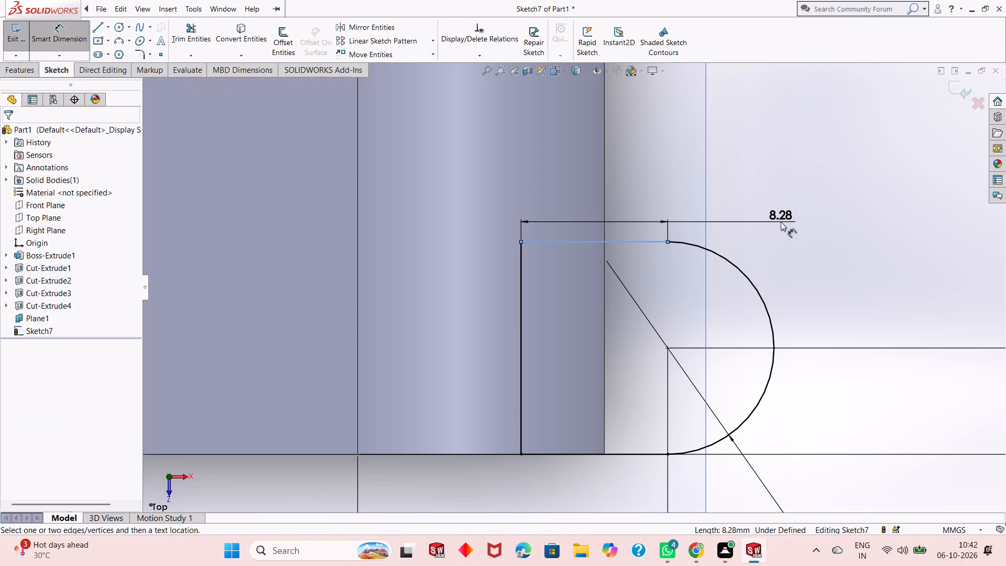
{"action": "key", "text": "5"}
{"action": "key", "text": "Return"}
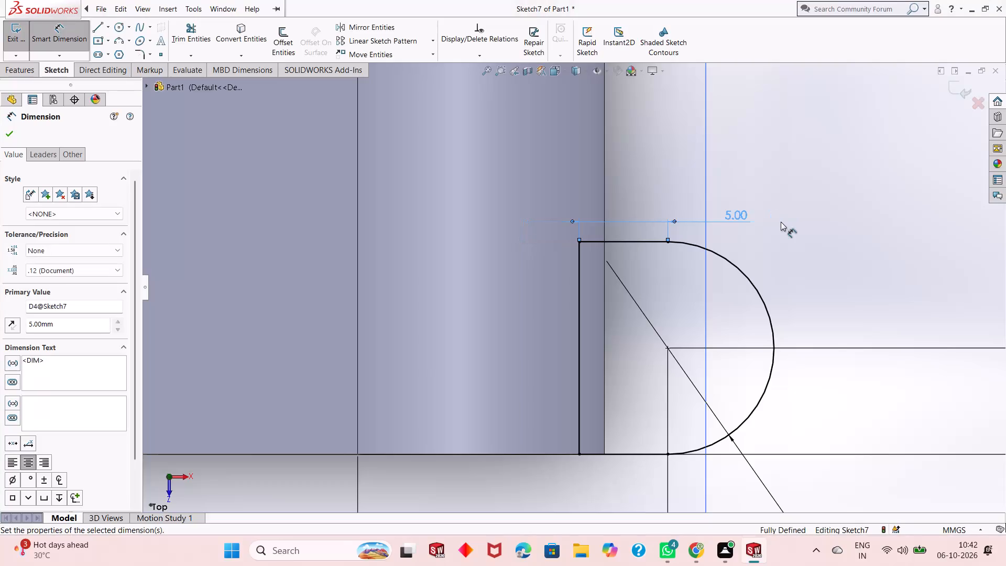
{"action": "middle_click_drag", "start_coordinate": [615, 384], "coordinate": [618, 295]}
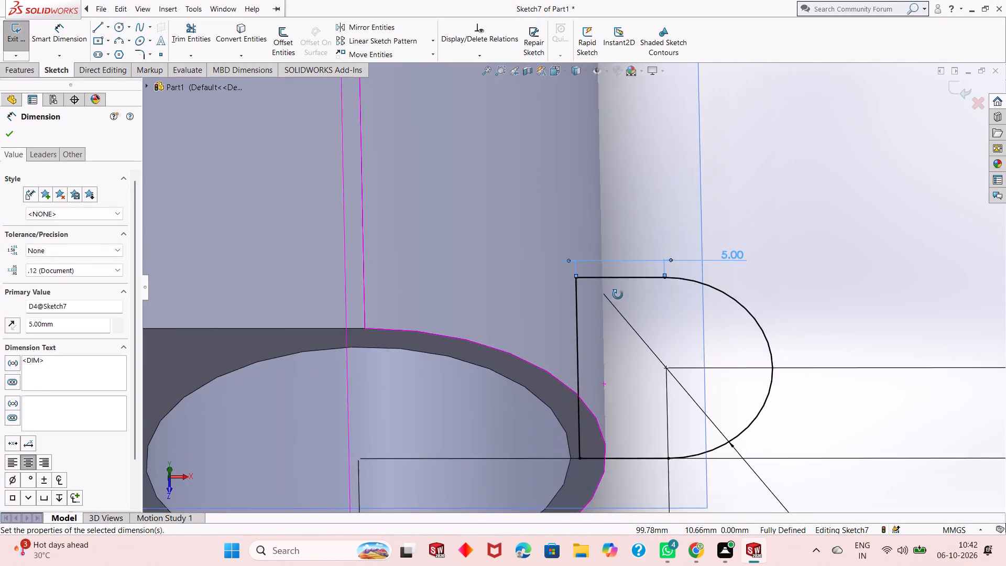
{"action": "middle_click_drag", "start_coordinate": [618, 295], "coordinate": [632, 257]}
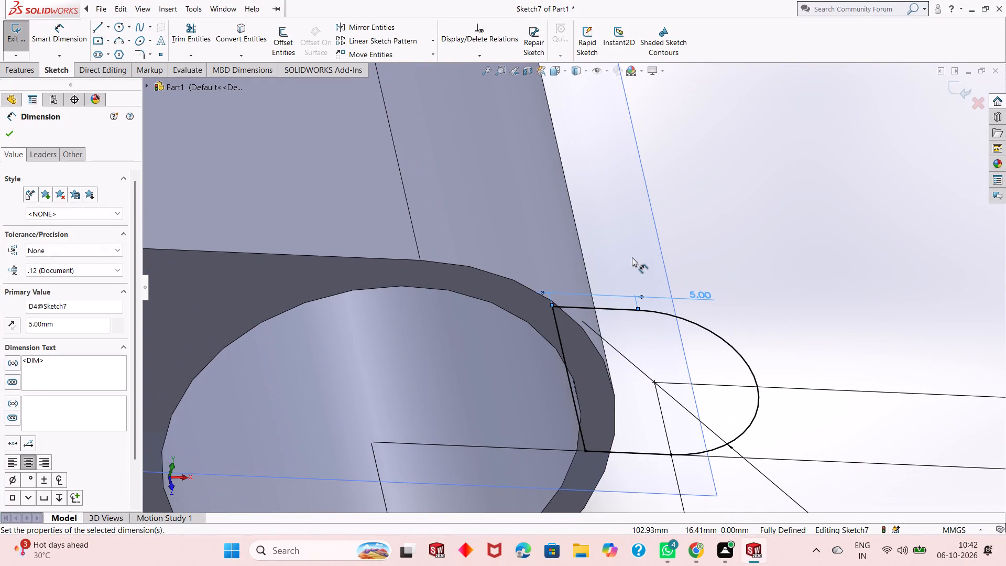
{"action": "key", "text": "ctrl+8"}
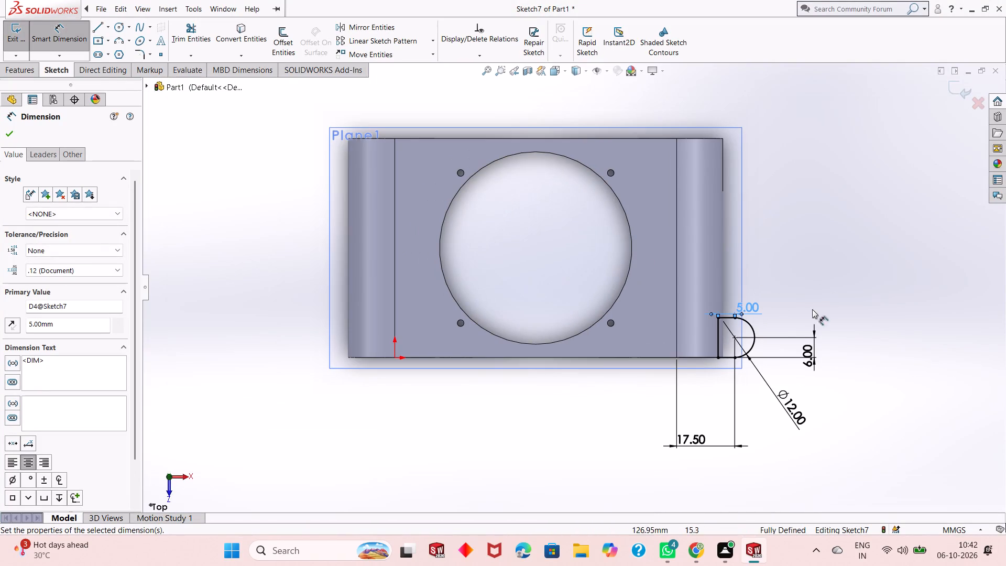
{"action": "scroll", "coordinate": [774, 324], "scroll_direction": "down", "scroll_amount": 3}
{"action": "right_click", "coordinate": [788, 259]}
{"action": "left_click", "coordinate": [813, 292]}
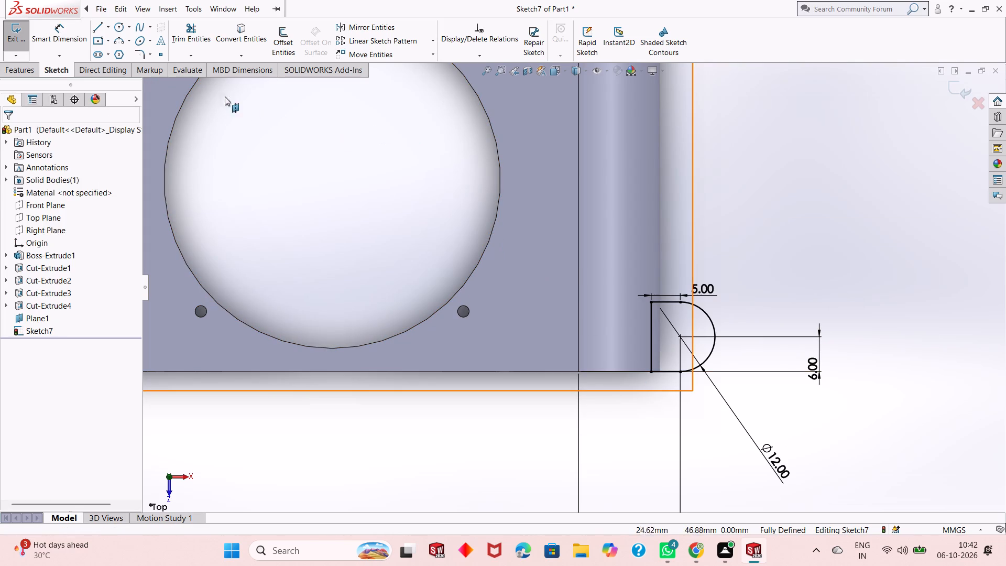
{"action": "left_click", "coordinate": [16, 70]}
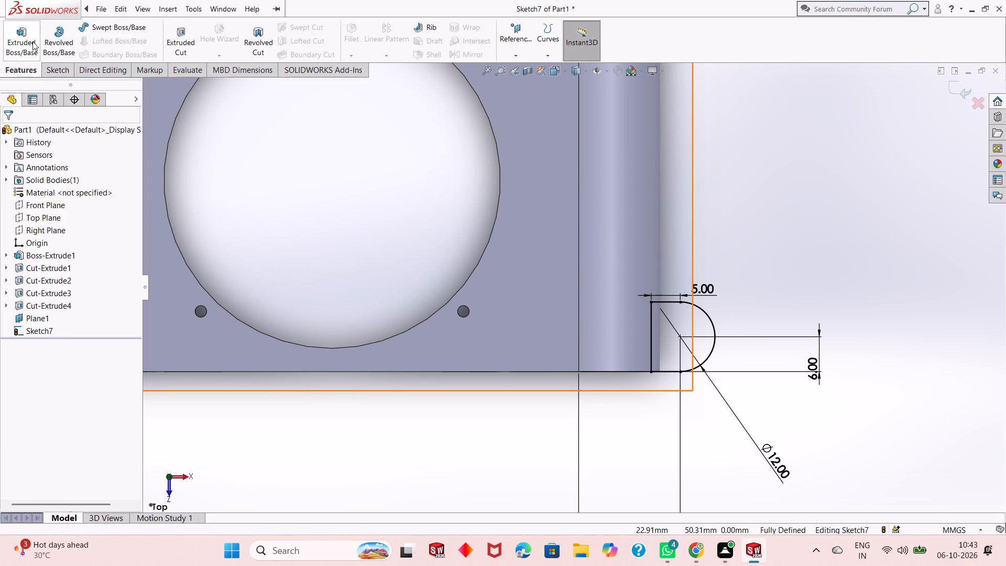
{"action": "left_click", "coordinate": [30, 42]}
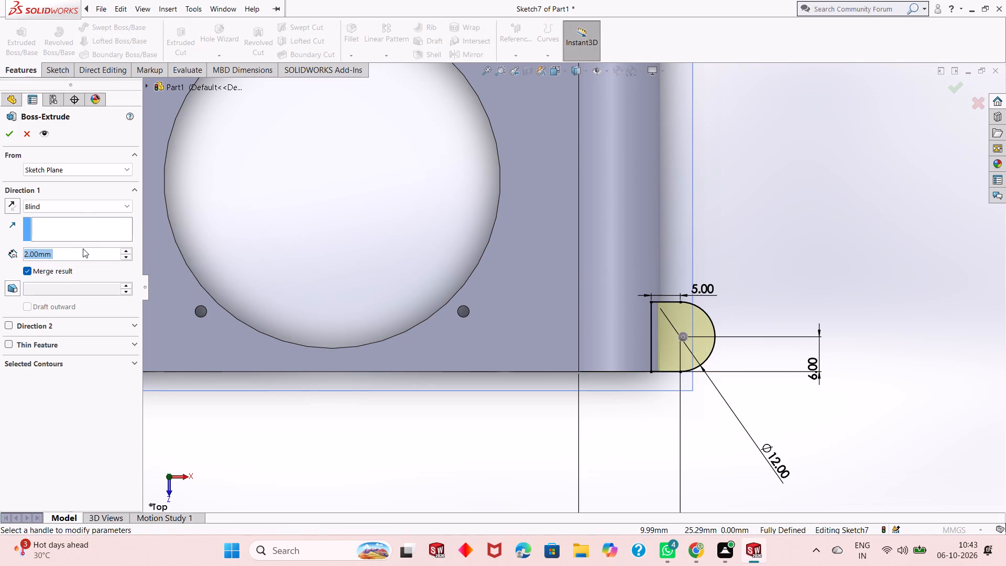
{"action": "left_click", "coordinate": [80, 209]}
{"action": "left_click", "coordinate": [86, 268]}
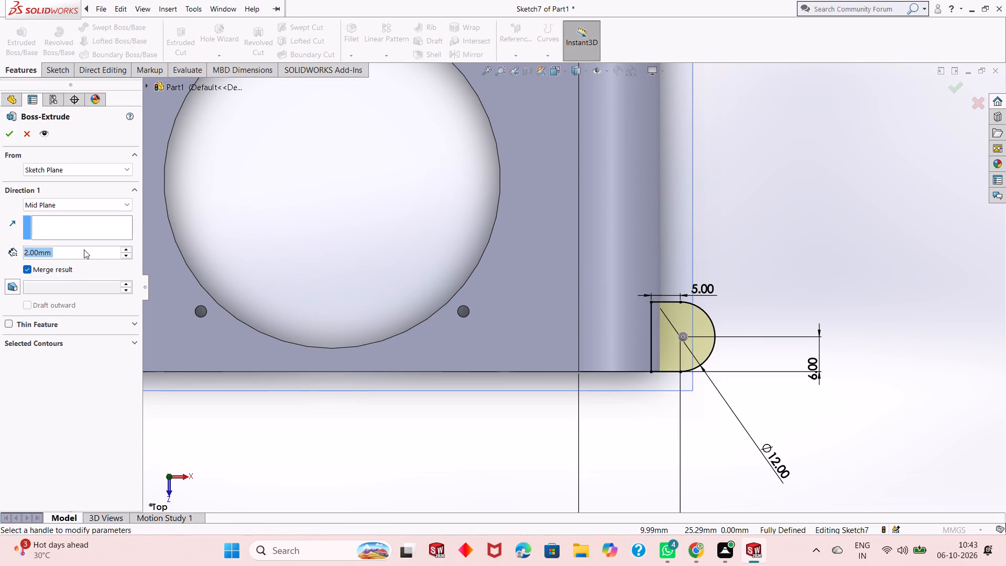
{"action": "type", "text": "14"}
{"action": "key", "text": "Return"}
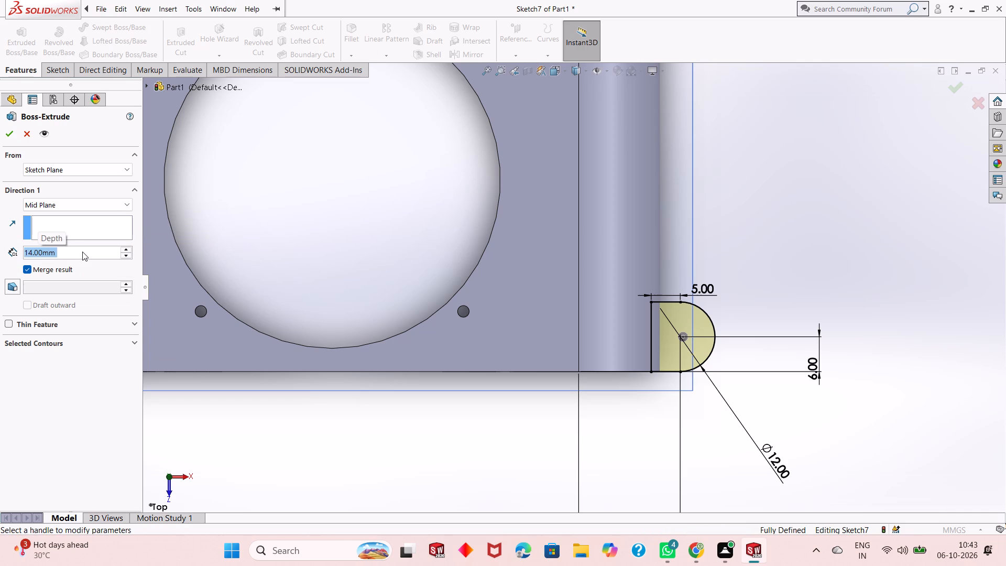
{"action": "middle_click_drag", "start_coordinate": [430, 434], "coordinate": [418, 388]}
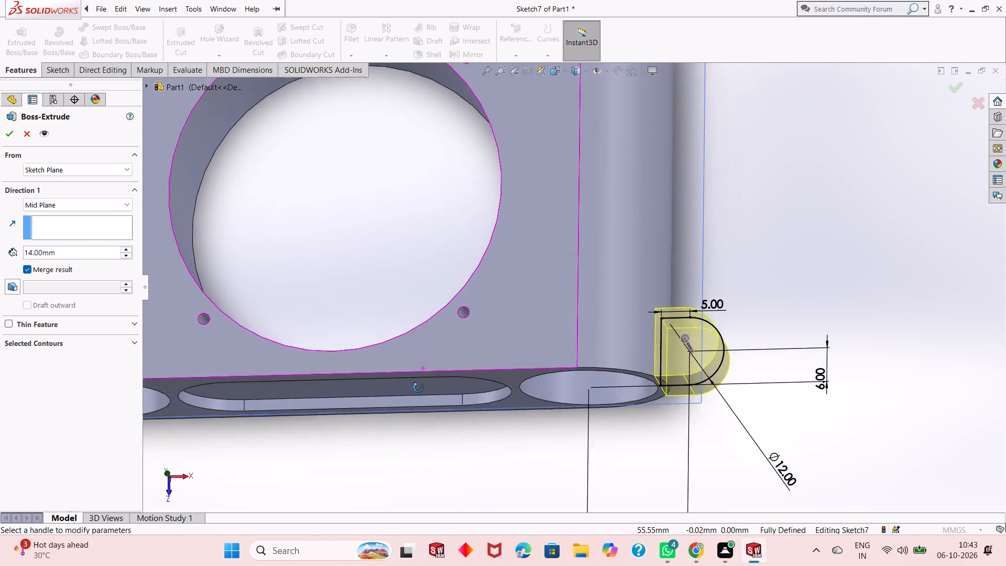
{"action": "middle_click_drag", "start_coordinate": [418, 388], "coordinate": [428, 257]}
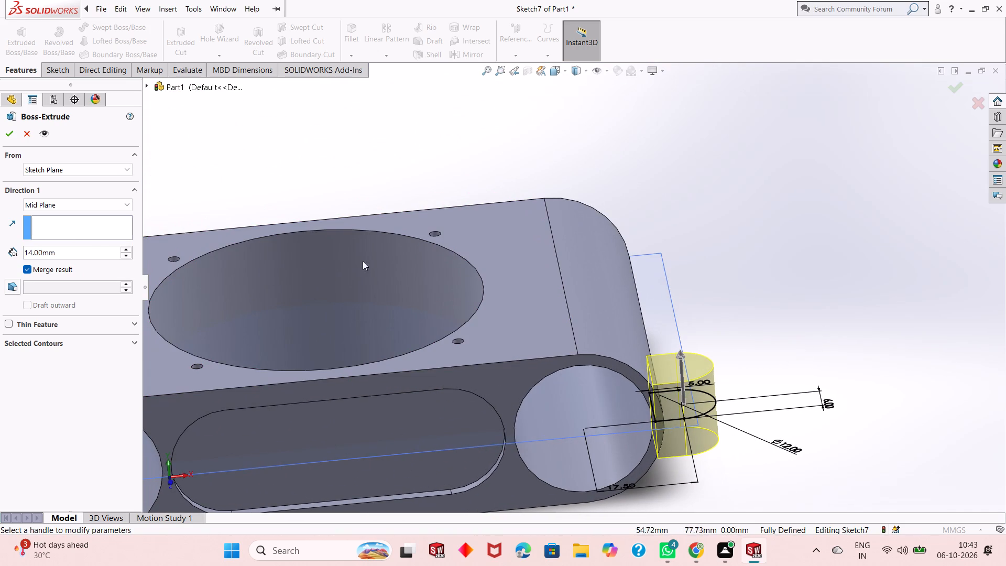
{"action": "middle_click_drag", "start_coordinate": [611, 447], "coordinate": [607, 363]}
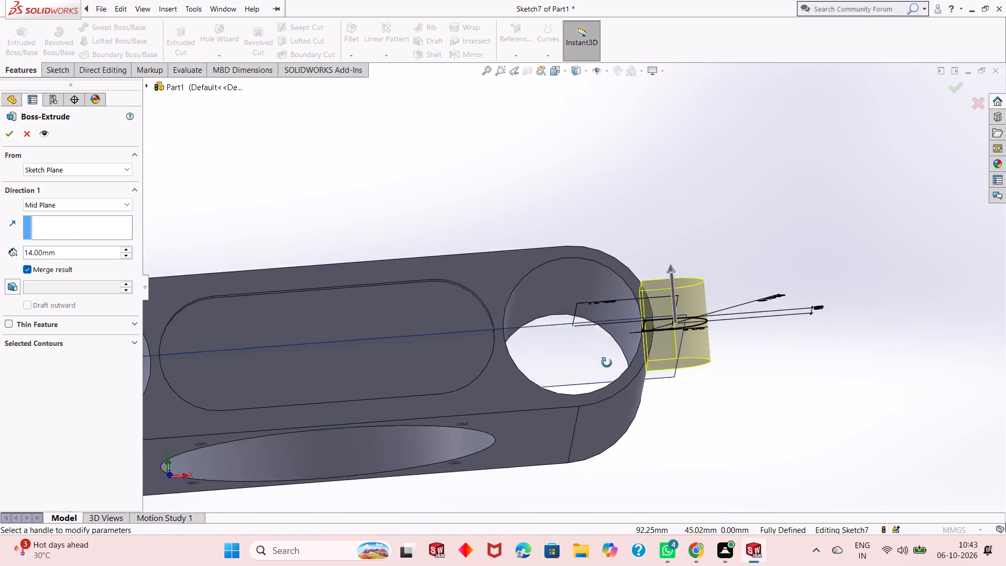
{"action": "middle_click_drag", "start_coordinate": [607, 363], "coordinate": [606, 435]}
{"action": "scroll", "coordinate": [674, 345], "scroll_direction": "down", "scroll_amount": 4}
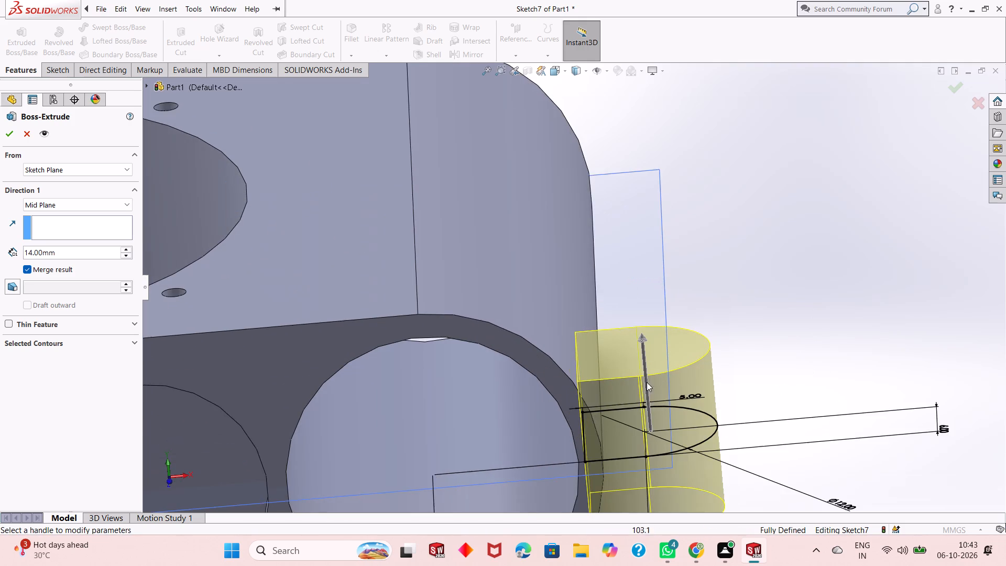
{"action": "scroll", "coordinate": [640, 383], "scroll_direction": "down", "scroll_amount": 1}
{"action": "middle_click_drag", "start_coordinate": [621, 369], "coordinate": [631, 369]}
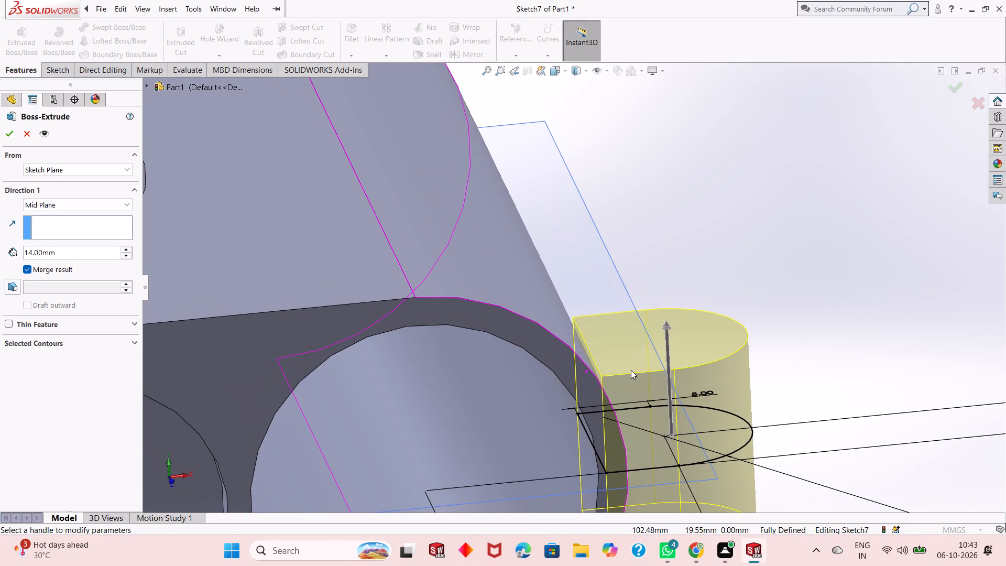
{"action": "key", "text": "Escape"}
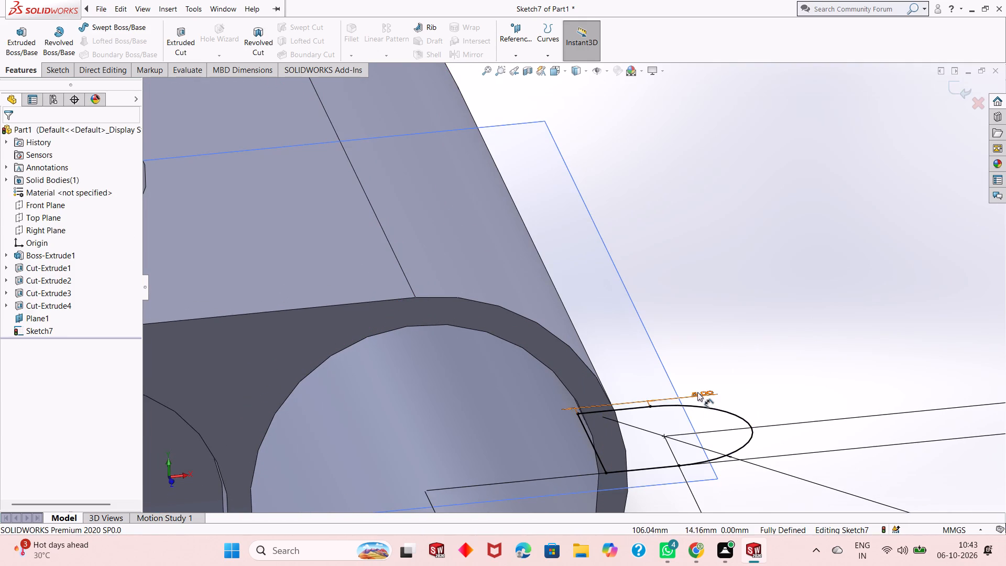
Set the length of the lug profile's upper horizontal line to 6 mm.
{"action": "double_click", "coordinate": [699, 394]}
{"action": "key", "text": "6"}
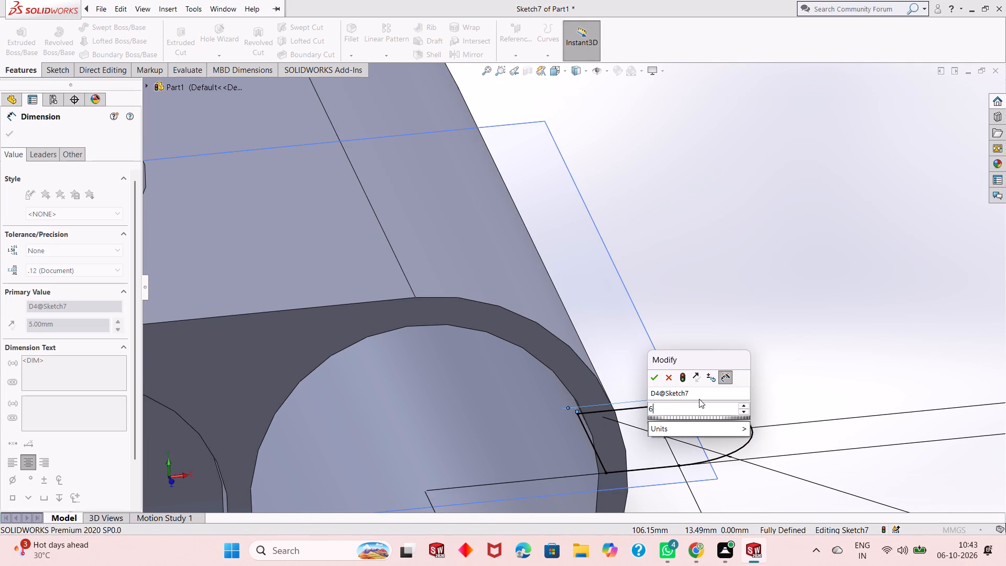
{"action": "key", "text": "Return"}
{"action": "middle_click_drag", "start_coordinate": [628, 460], "coordinate": [616, 421]}
{"action": "scroll", "coordinate": [616, 421], "scroll_direction": "up", "scroll_amount": 3}
{"action": "middle_click_drag", "start_coordinate": [633, 431], "coordinate": [631, 436]}
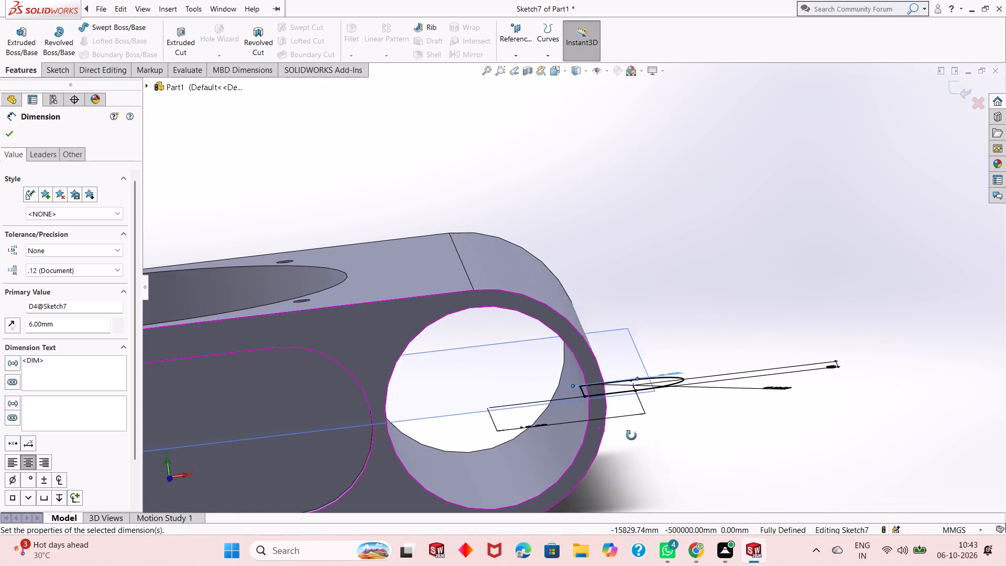
{"action": "middle_click_drag", "start_coordinate": [631, 436], "coordinate": [626, 437]}
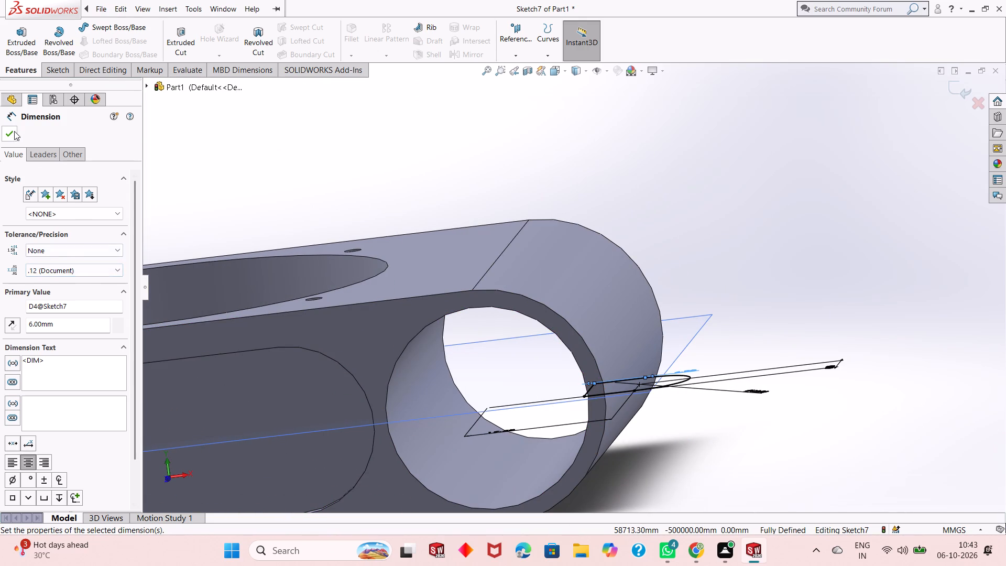
{"action": "left_click", "coordinate": [14, 131]}
Extrude the rounded lug profile 14 mm as a Mid Plane boss merged with the body.
{"action": "left_click", "coordinate": [29, 45]}
{"action": "left_click", "coordinate": [93, 208]}
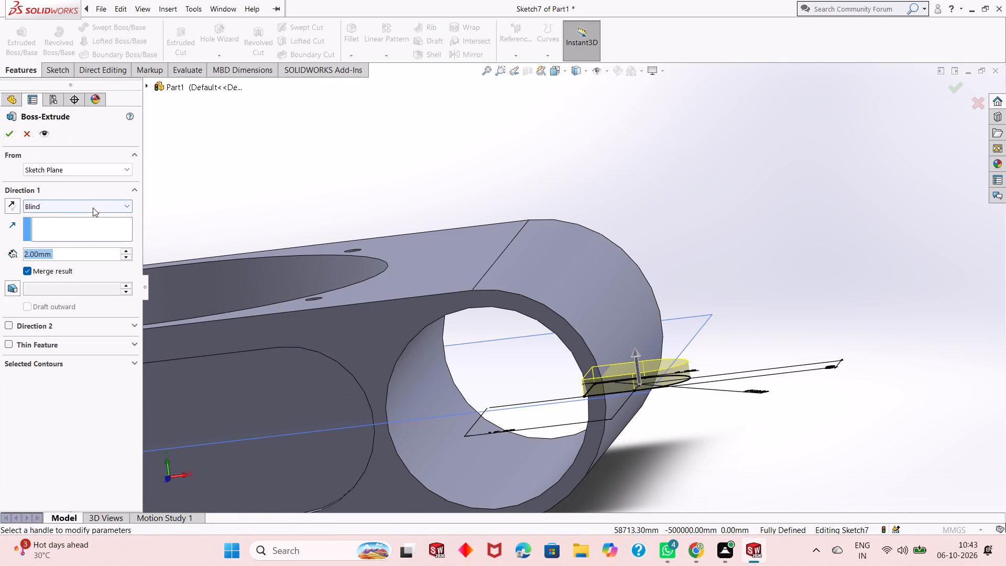
{"action": "left_click", "coordinate": [109, 277]}
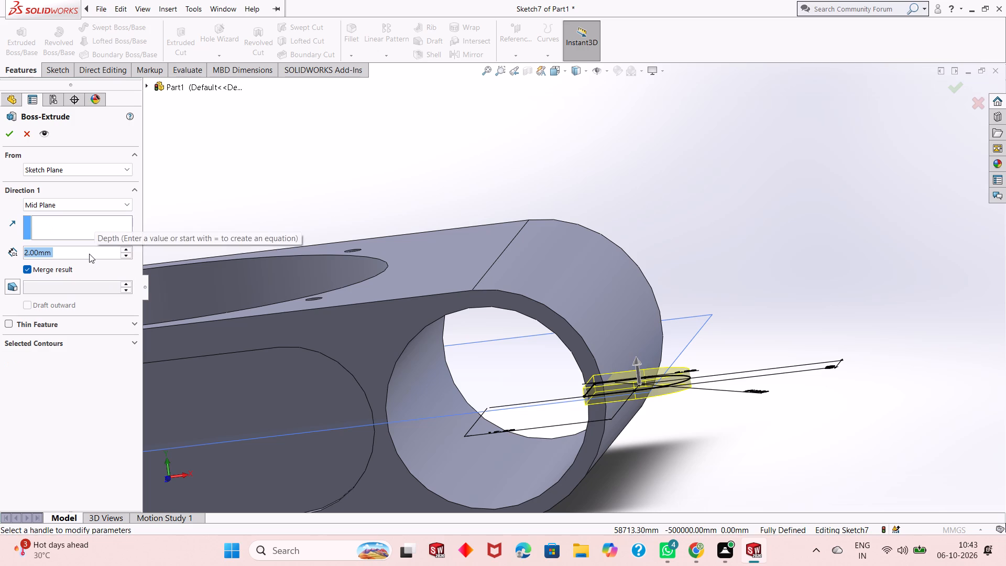
{"action": "type", "text": "14"}
{"action": "key", "text": "Return"}
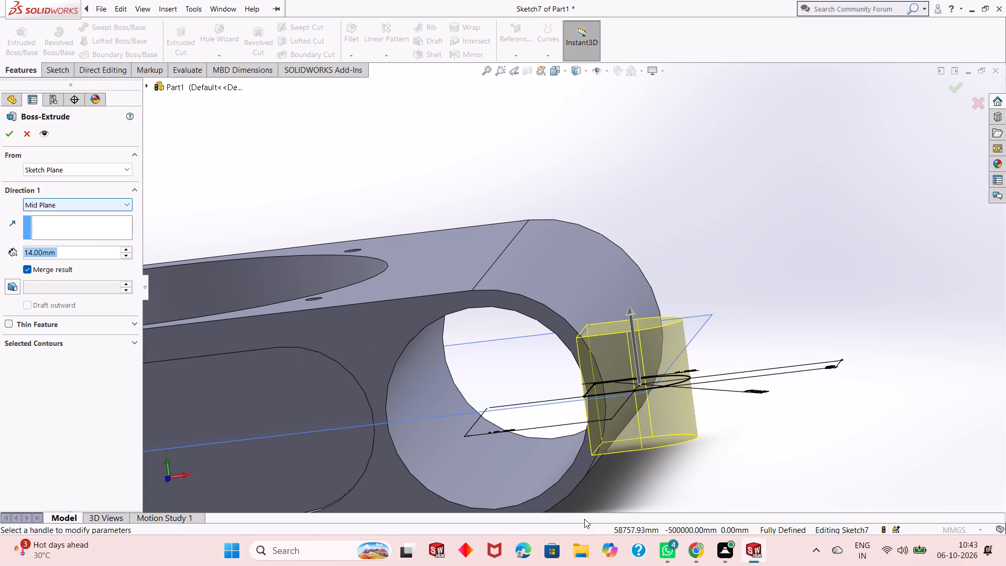
{"action": "middle_click_drag", "start_coordinate": [618, 503], "coordinate": [642, 437]}
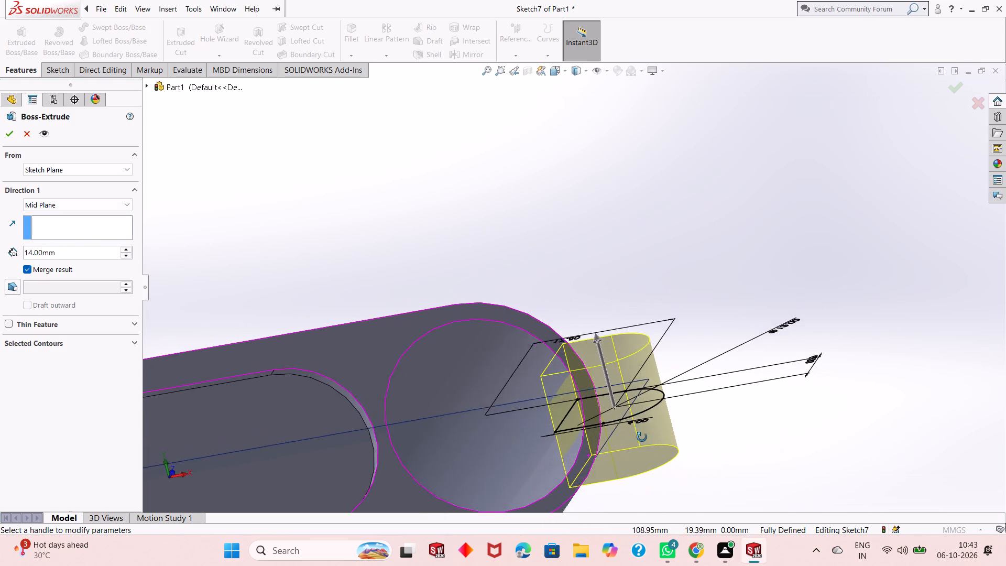
{"action": "middle_click_drag", "start_coordinate": [642, 437], "coordinate": [636, 454]}
{"action": "scroll", "coordinate": [565, 450], "scroll_direction": "up", "scroll_amount": 2}
{"action": "scroll", "coordinate": [607, 356], "scroll_direction": "down", "scroll_amount": 6}
{"action": "scroll", "coordinate": [535, 285], "scroll_direction": "down", "scroll_amount": 2}
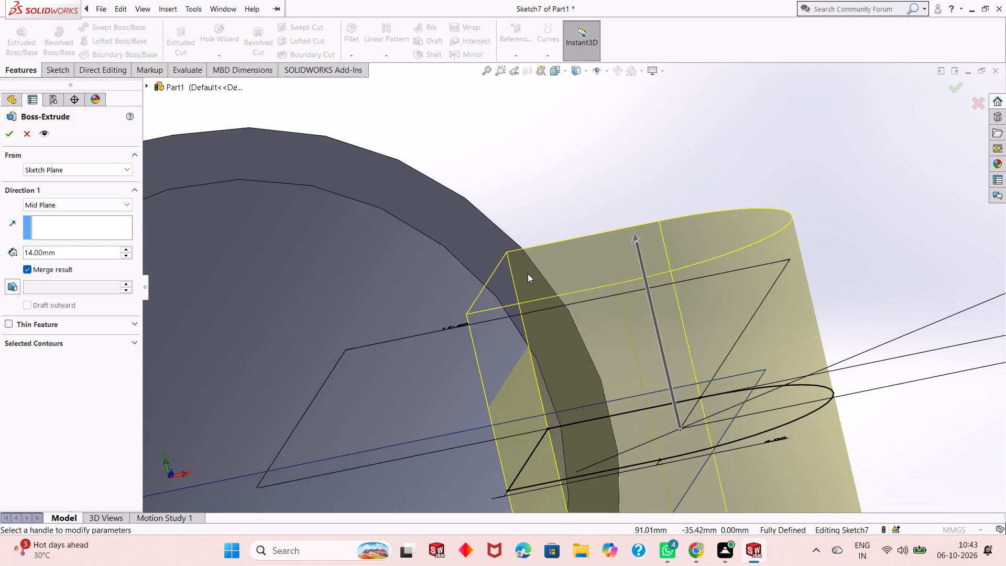
{"action": "middle_click_drag", "start_coordinate": [528, 274], "coordinate": [523, 322]}
{"action": "scroll", "coordinate": [523, 322], "scroll_direction": "up", "scroll_amount": 3}
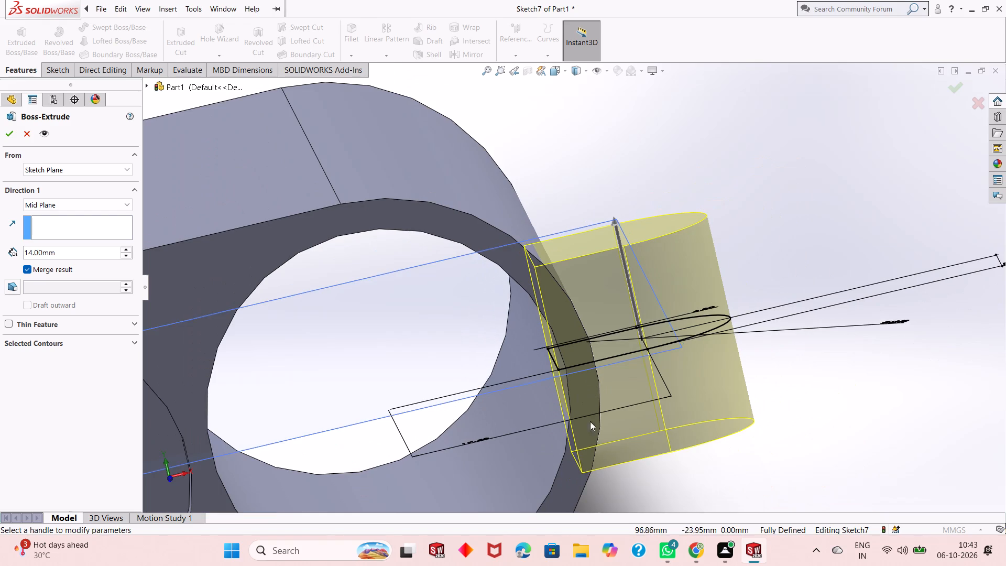
{"action": "middle_click_drag", "start_coordinate": [603, 488], "coordinate": [593, 452]}
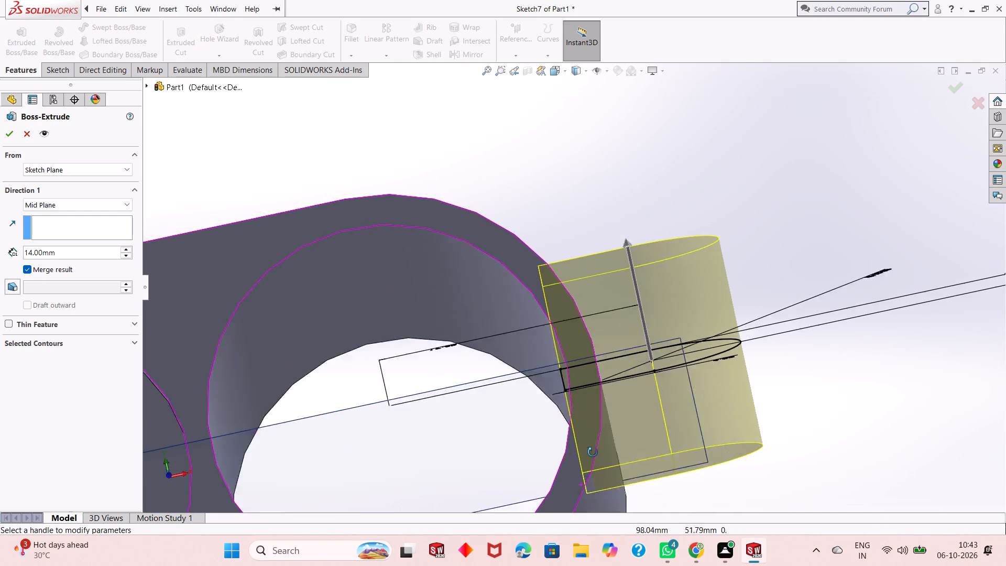
{"action": "middle_click_drag", "start_coordinate": [593, 452], "coordinate": [582, 424]}
{"action": "scroll", "coordinate": [646, 486], "scroll_direction": "down", "scroll_amount": 3}
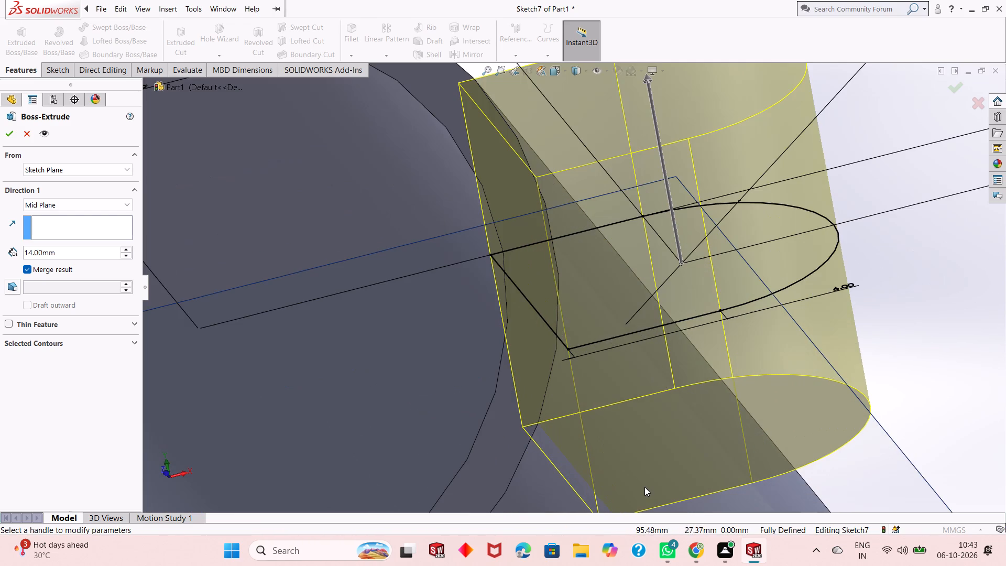
{"action": "scroll", "coordinate": [644, 487], "scroll_direction": "down", "scroll_amount": 1}
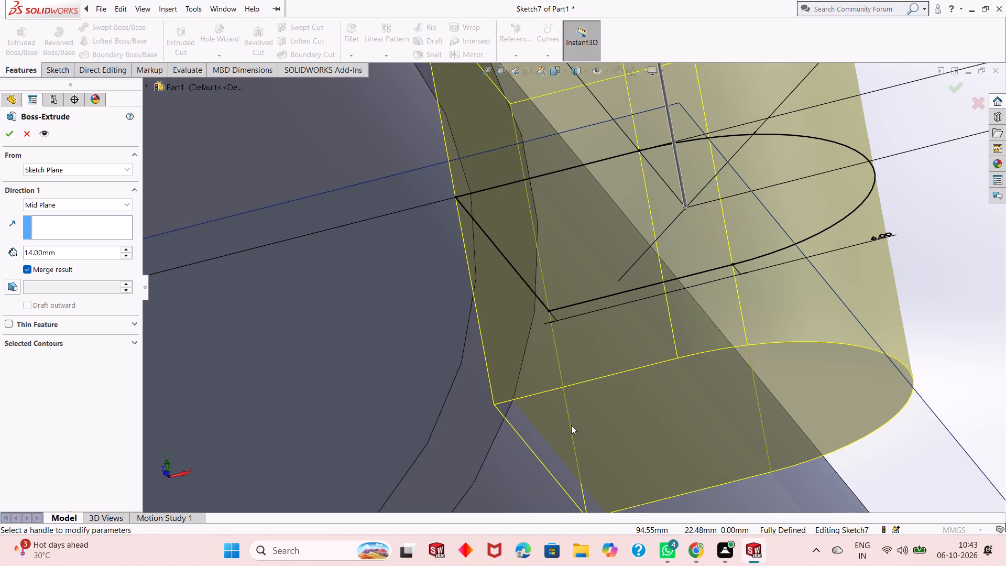
{"action": "middle_click_drag", "start_coordinate": [571, 424], "coordinate": [575, 438]}
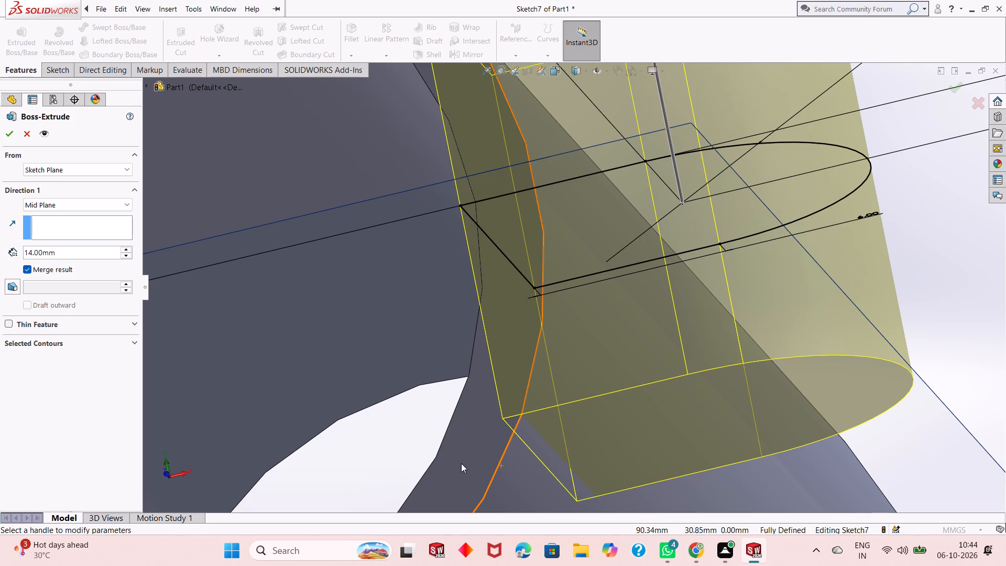
{"action": "middle_click_drag", "start_coordinate": [554, 418], "coordinate": [559, 435]}
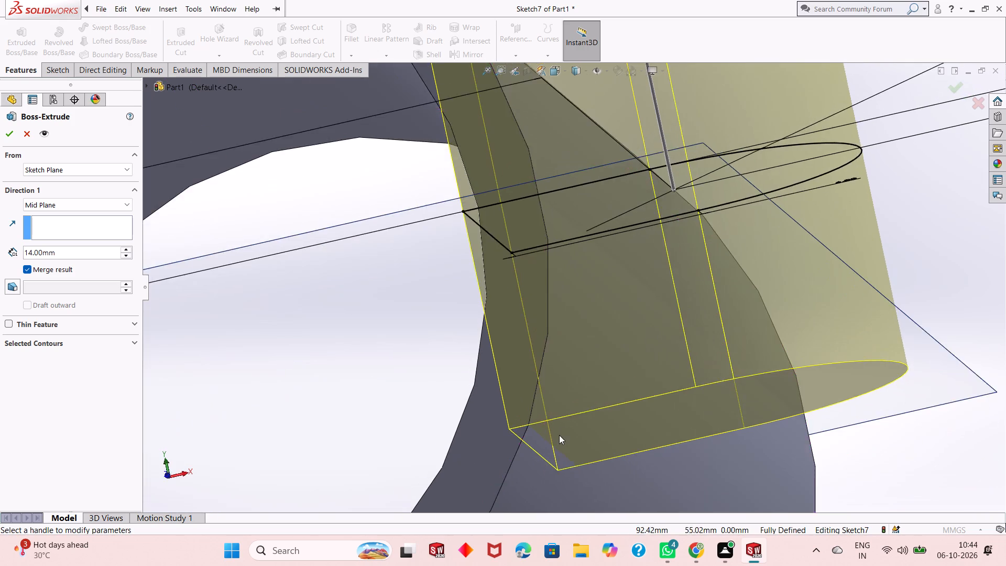
{"action": "scroll", "coordinate": [559, 435], "scroll_direction": "up", "scroll_amount": 3}
{"action": "middle_click_drag", "start_coordinate": [554, 270], "coordinate": [560, 284]}
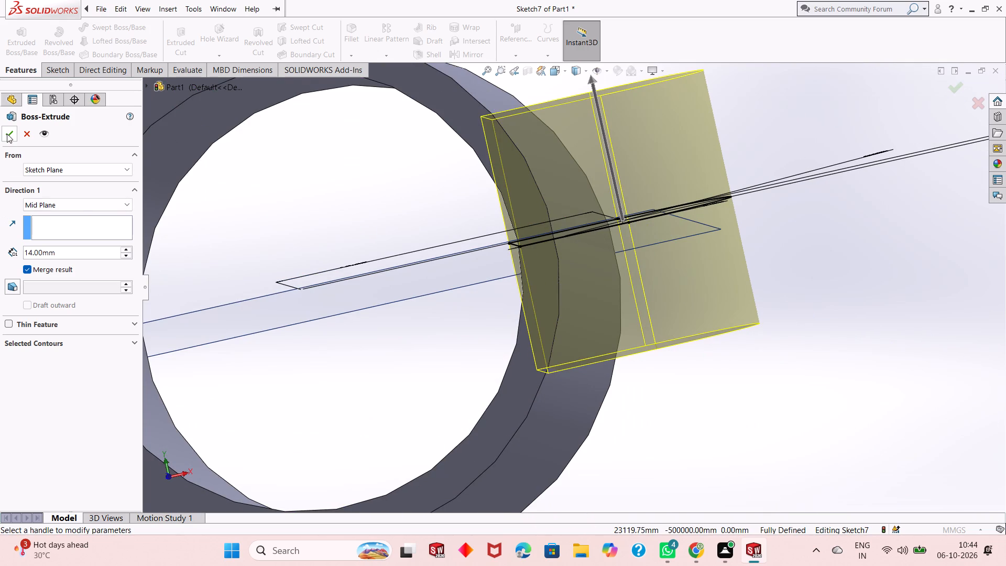
{"action": "left_click", "coordinate": [7, 134]}
Examine the extruded lug from several angles, including where it meets the body and the large end hole.
{"action": "middle_click_drag", "start_coordinate": [638, 364], "coordinate": [638, 324]}
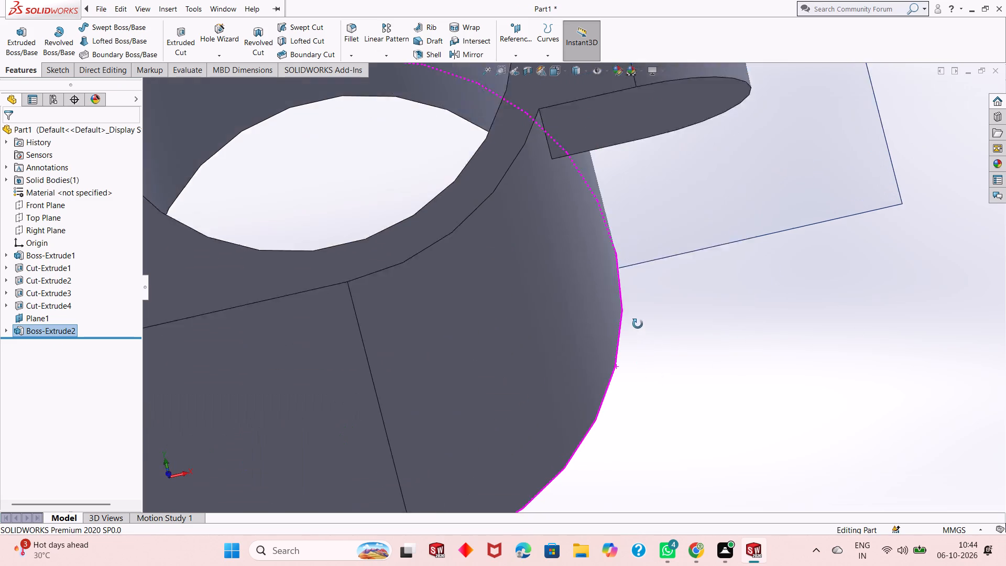
{"action": "middle_click_drag", "start_coordinate": [638, 324], "coordinate": [647, 365]}
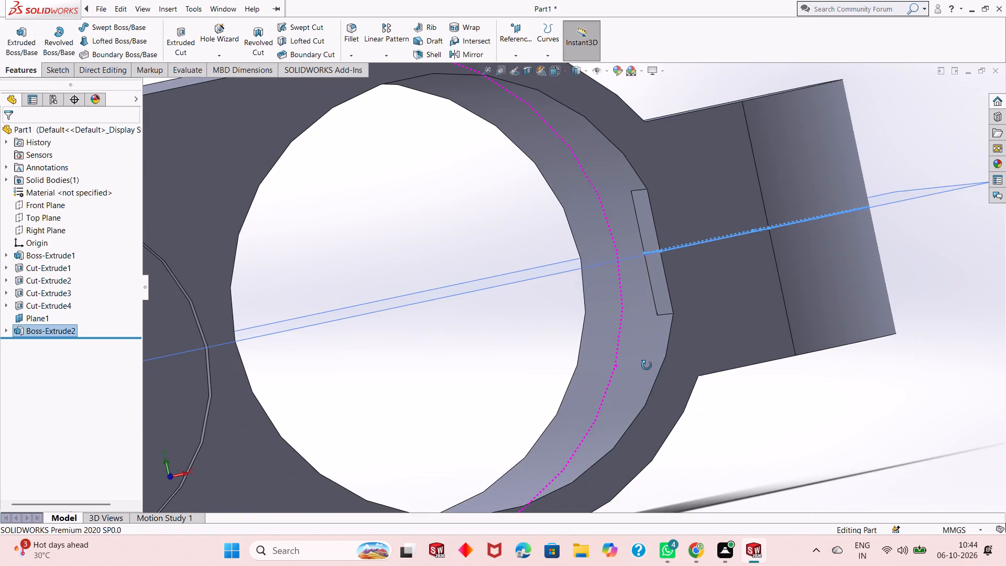
{"action": "middle_click_drag", "start_coordinate": [647, 365], "coordinate": [674, 365]}
{"action": "scroll", "coordinate": [674, 365], "scroll_direction": "up", "scroll_amount": 4}
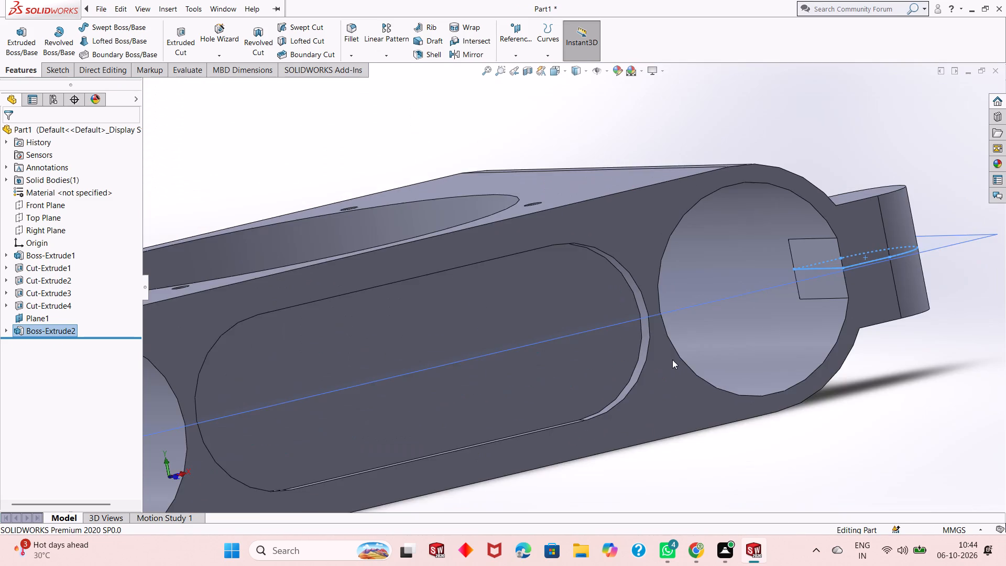
{"action": "scroll", "coordinate": [822, 281], "scroll_direction": "down", "scroll_amount": 3}
{"action": "middle_click_drag", "start_coordinate": [872, 352], "coordinate": [845, 372]}
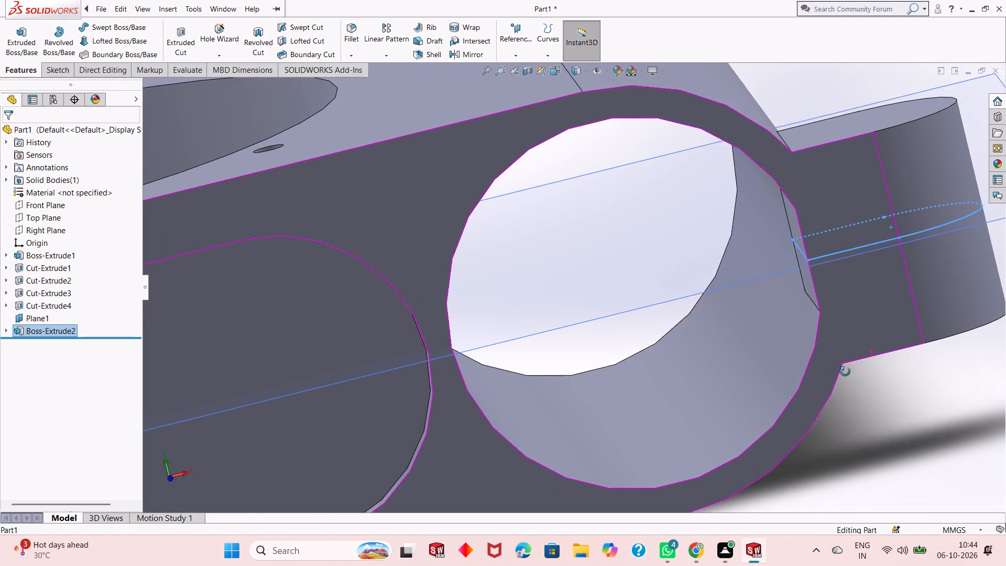
{"action": "middle_click_drag", "start_coordinate": [845, 372], "coordinate": [839, 376]}
{"action": "middle_click_drag", "start_coordinate": [825, 376], "coordinate": [884, 343]}
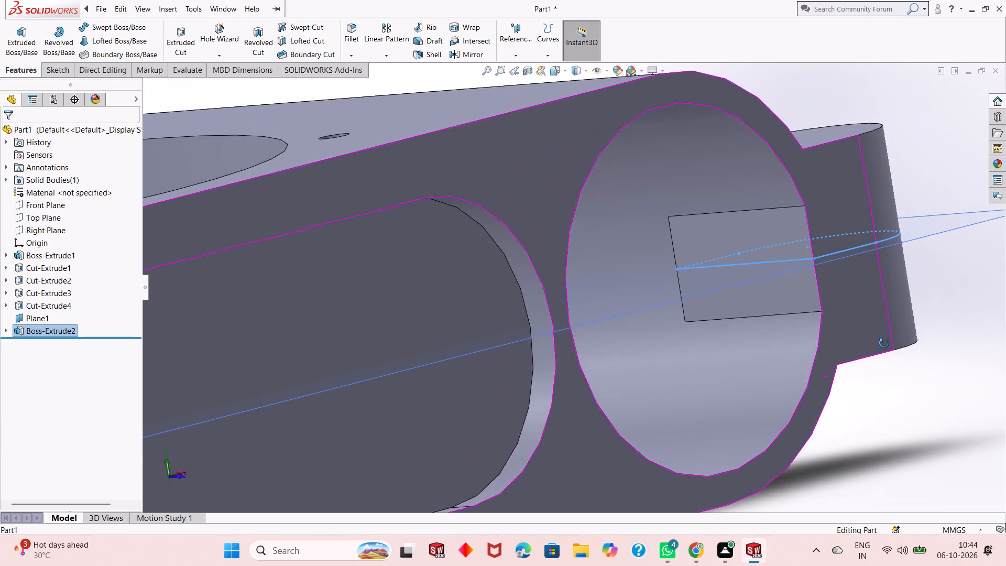
{"action": "middle_click_drag", "start_coordinate": [884, 343], "coordinate": [756, 268]}
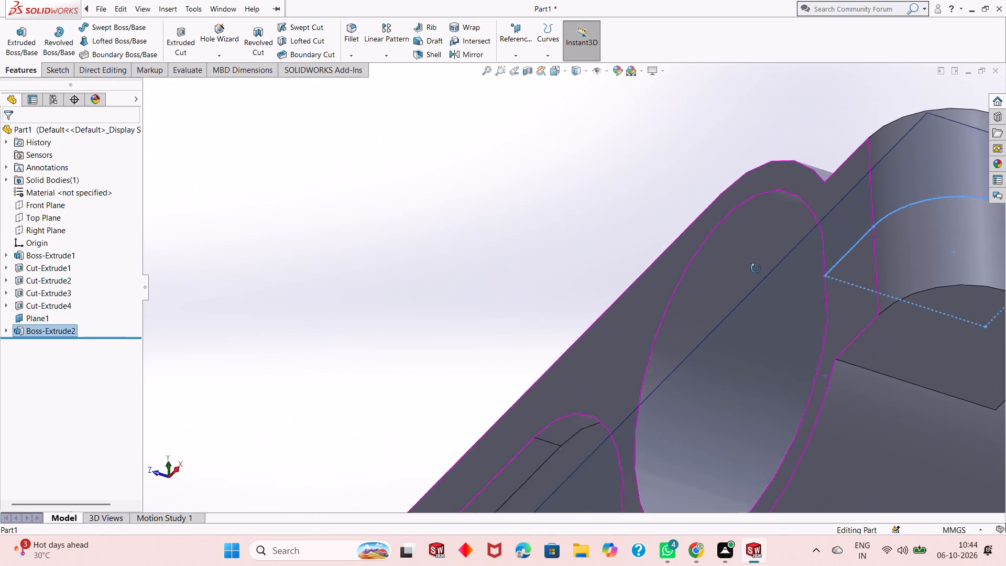
{"action": "middle_click_drag", "start_coordinate": [756, 268], "coordinate": [785, 344]}
{"action": "scroll", "coordinate": [785, 357], "scroll_direction": "up", "scroll_amount": 6}
{"action": "middle_click_drag", "start_coordinate": [743, 258], "coordinate": [753, 273]}
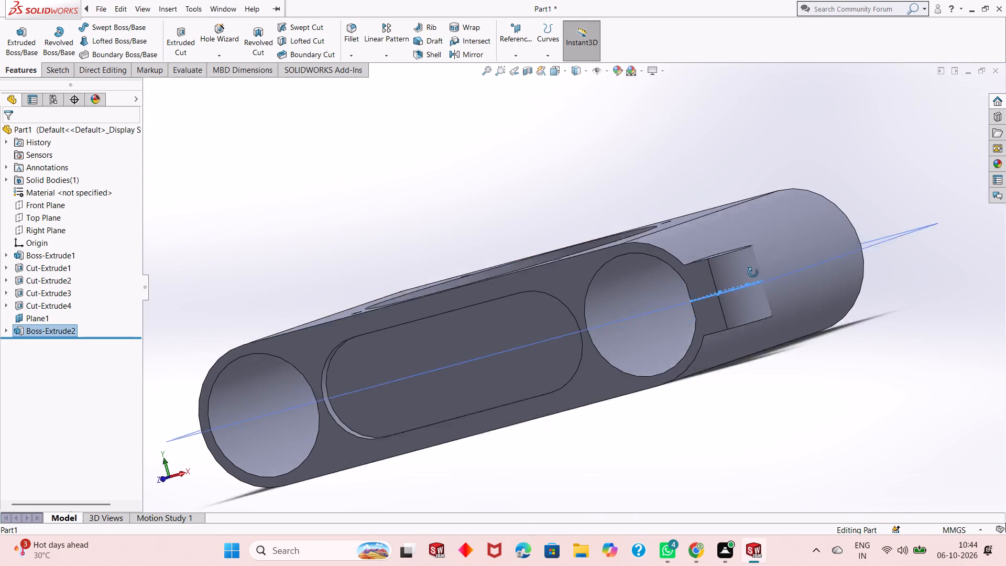
{"action": "middle_click_drag", "start_coordinate": [753, 273], "coordinate": [767, 348]}
{"action": "scroll", "coordinate": [770, 381], "scroll_direction": "down", "scroll_amount": 3}
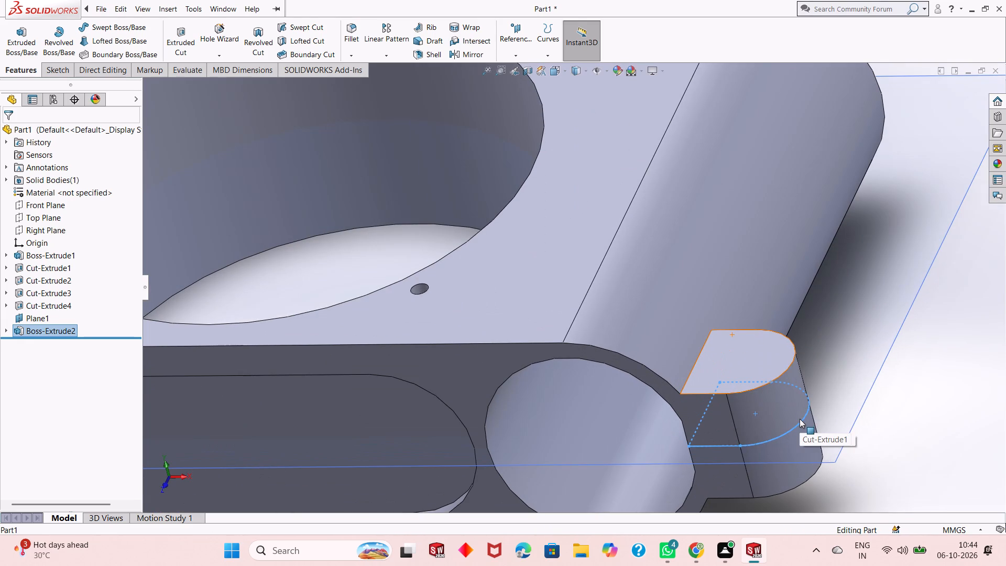
{"action": "scroll", "coordinate": [800, 419], "scroll_direction": "down", "scroll_amount": 2}
{"action": "key", "text": "Escape"}
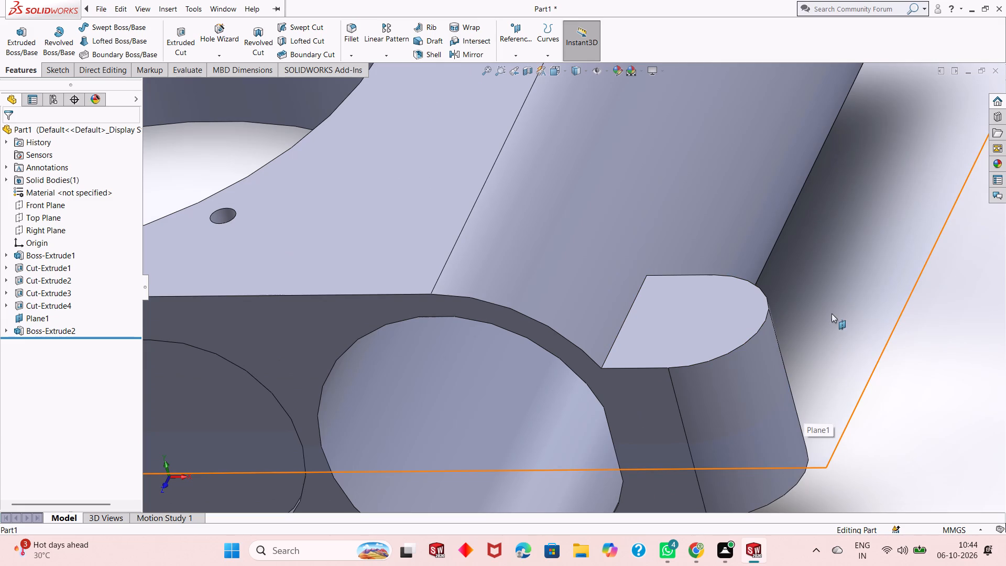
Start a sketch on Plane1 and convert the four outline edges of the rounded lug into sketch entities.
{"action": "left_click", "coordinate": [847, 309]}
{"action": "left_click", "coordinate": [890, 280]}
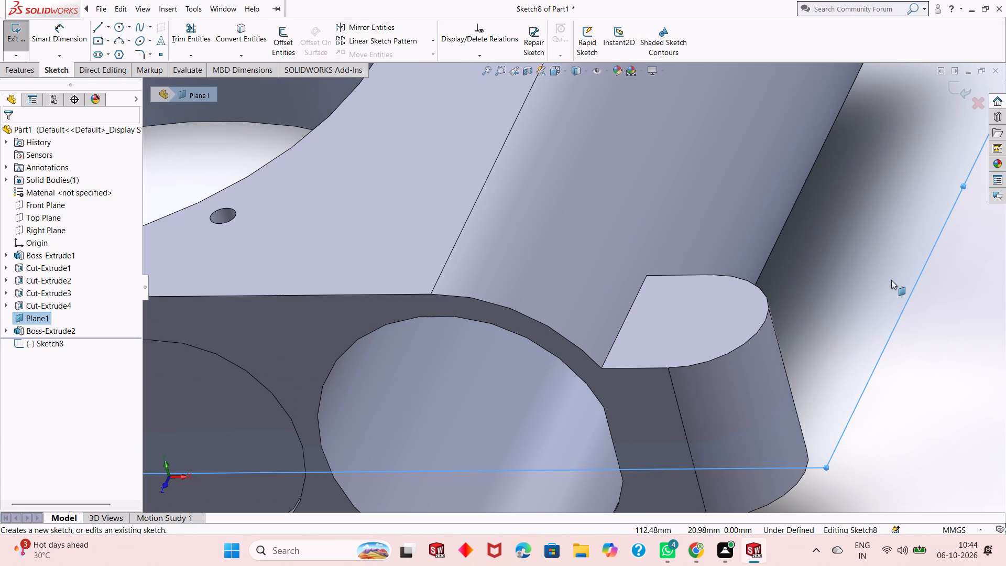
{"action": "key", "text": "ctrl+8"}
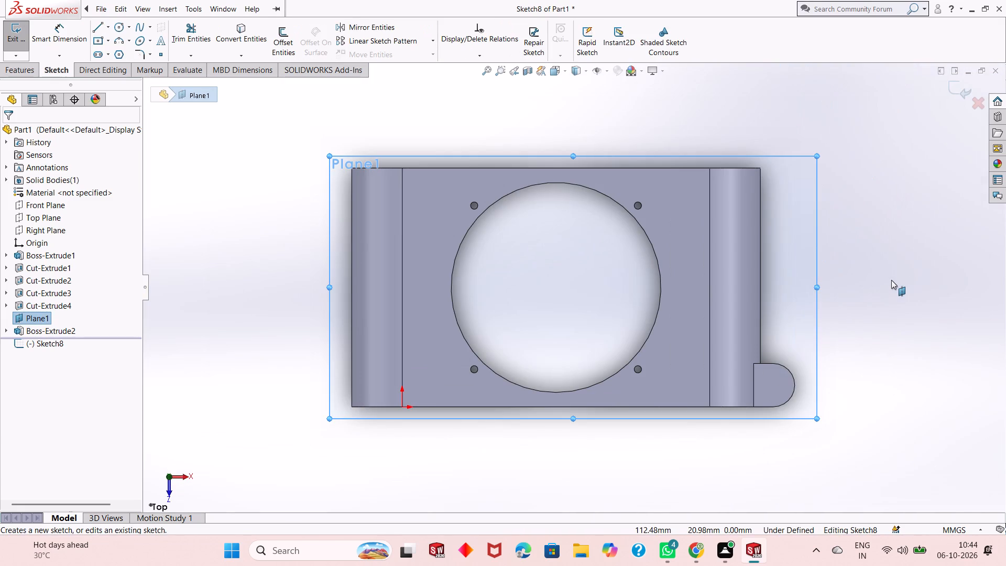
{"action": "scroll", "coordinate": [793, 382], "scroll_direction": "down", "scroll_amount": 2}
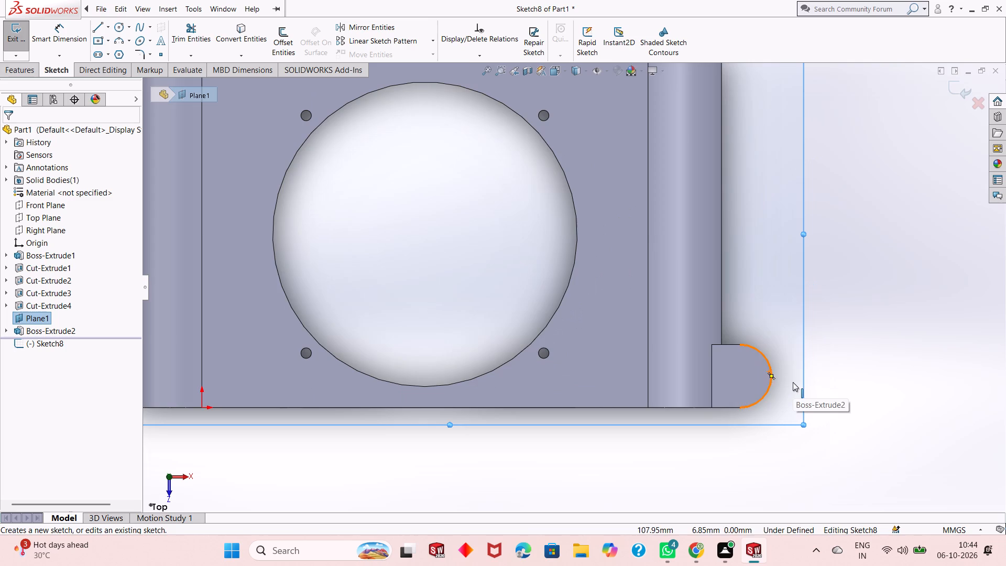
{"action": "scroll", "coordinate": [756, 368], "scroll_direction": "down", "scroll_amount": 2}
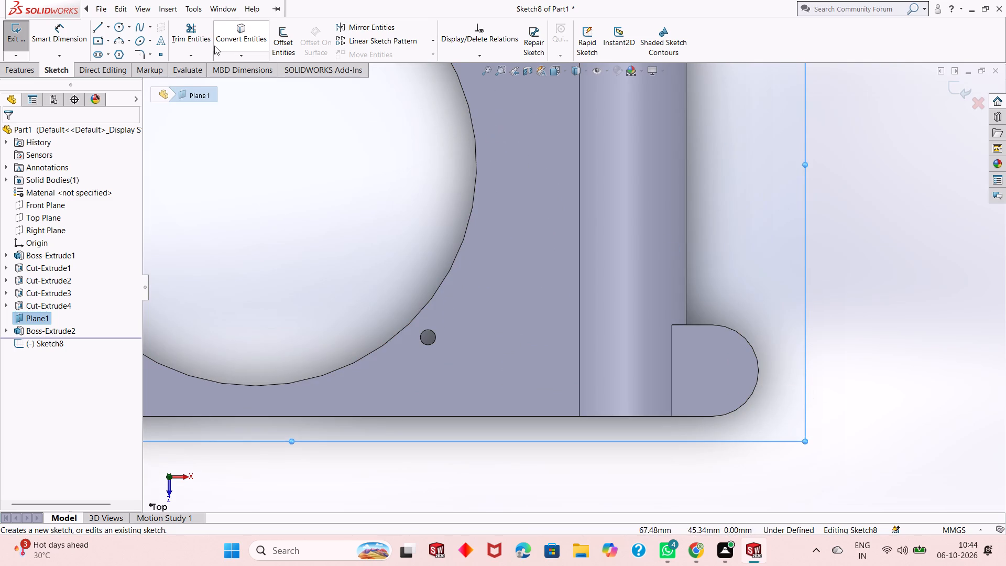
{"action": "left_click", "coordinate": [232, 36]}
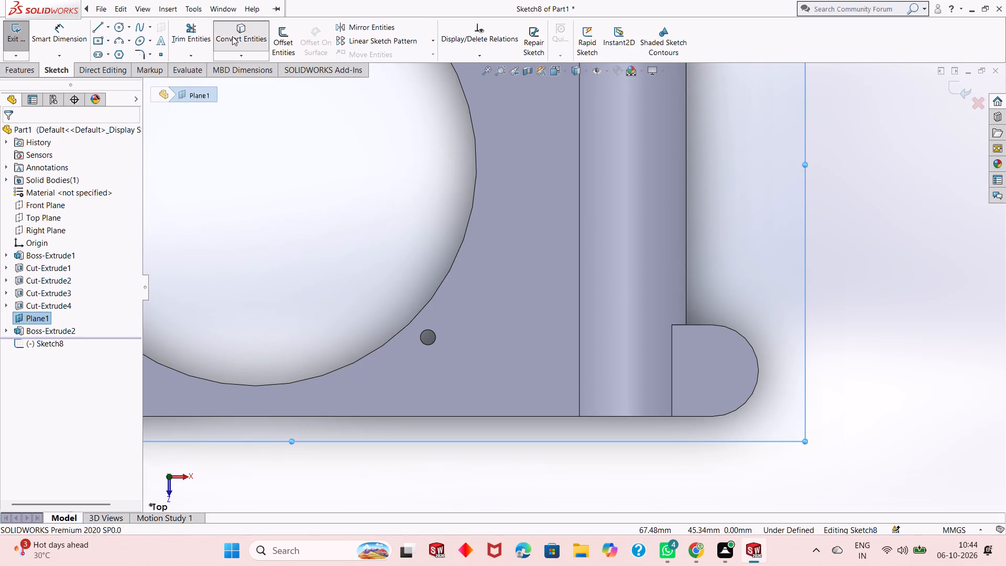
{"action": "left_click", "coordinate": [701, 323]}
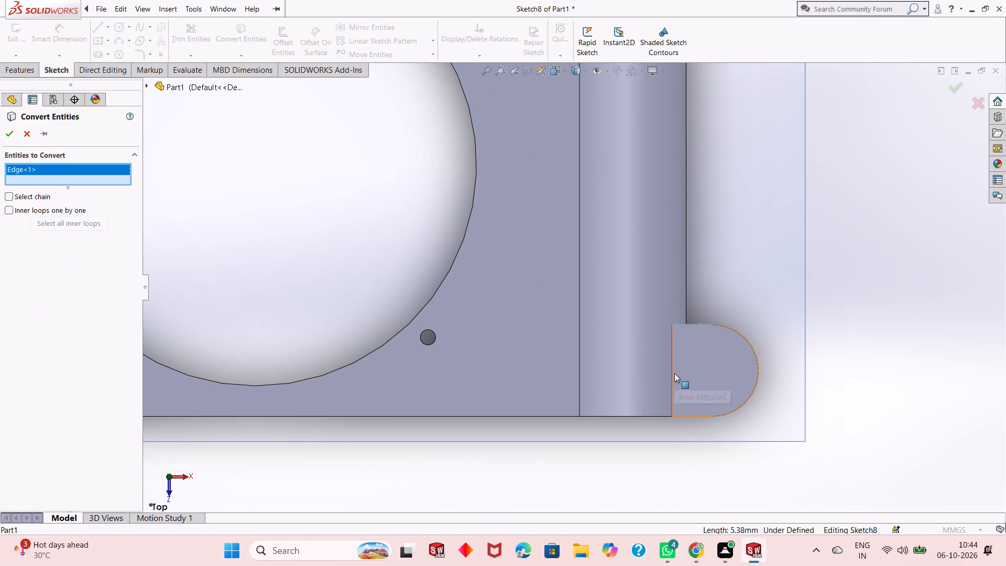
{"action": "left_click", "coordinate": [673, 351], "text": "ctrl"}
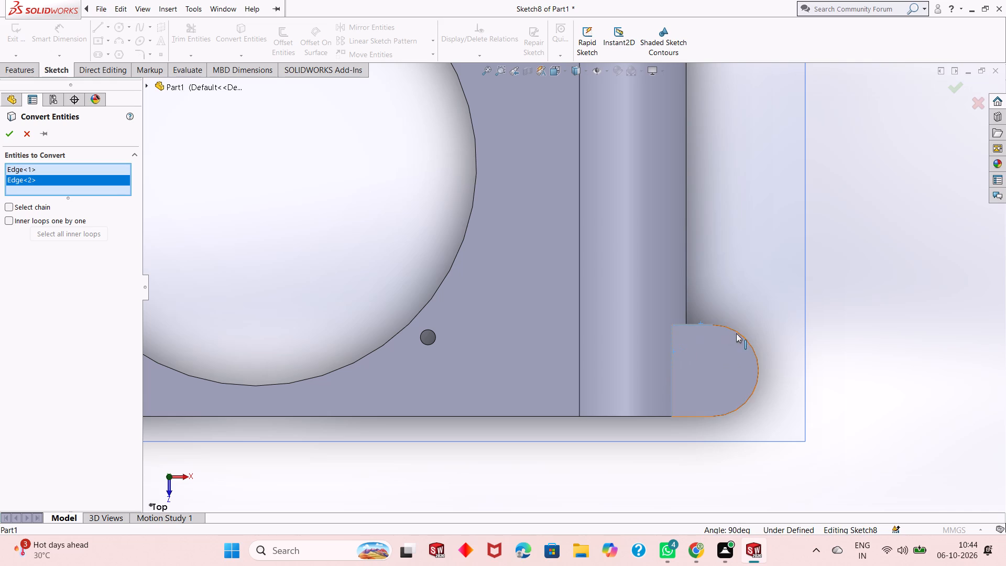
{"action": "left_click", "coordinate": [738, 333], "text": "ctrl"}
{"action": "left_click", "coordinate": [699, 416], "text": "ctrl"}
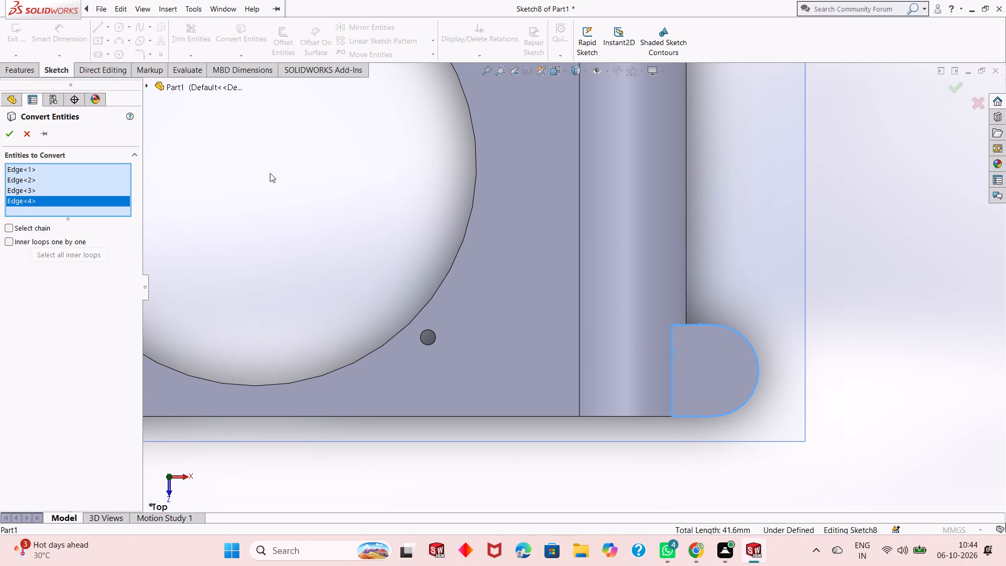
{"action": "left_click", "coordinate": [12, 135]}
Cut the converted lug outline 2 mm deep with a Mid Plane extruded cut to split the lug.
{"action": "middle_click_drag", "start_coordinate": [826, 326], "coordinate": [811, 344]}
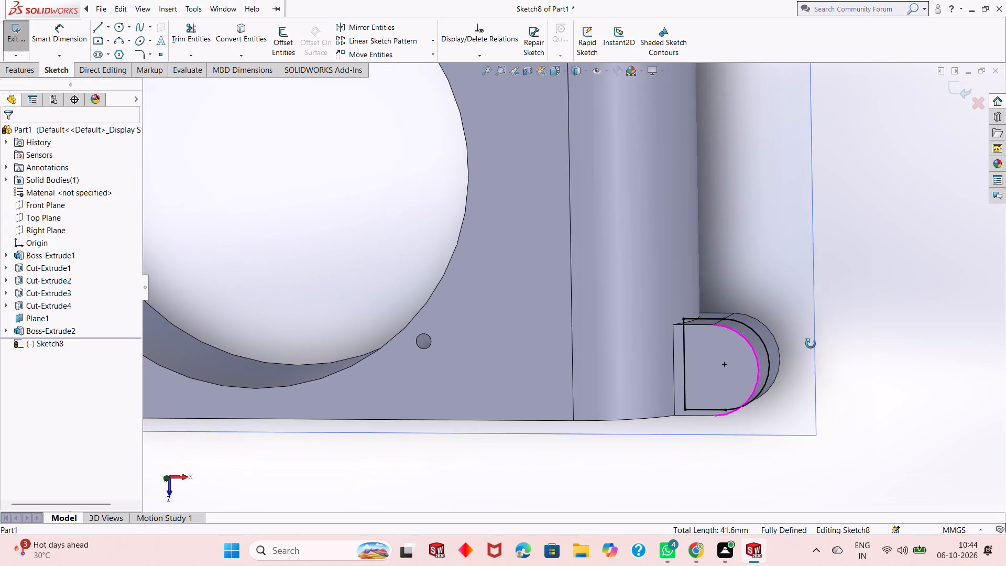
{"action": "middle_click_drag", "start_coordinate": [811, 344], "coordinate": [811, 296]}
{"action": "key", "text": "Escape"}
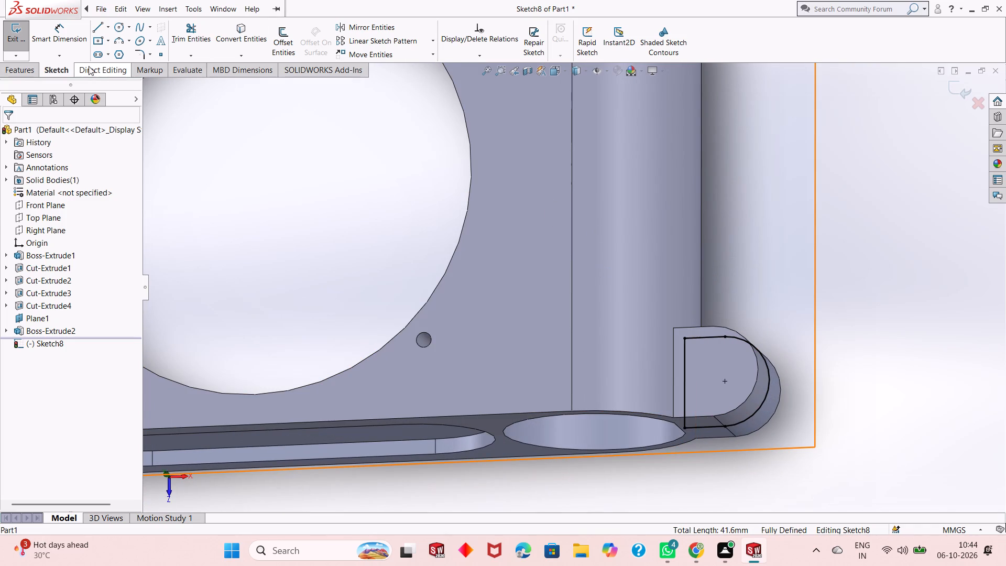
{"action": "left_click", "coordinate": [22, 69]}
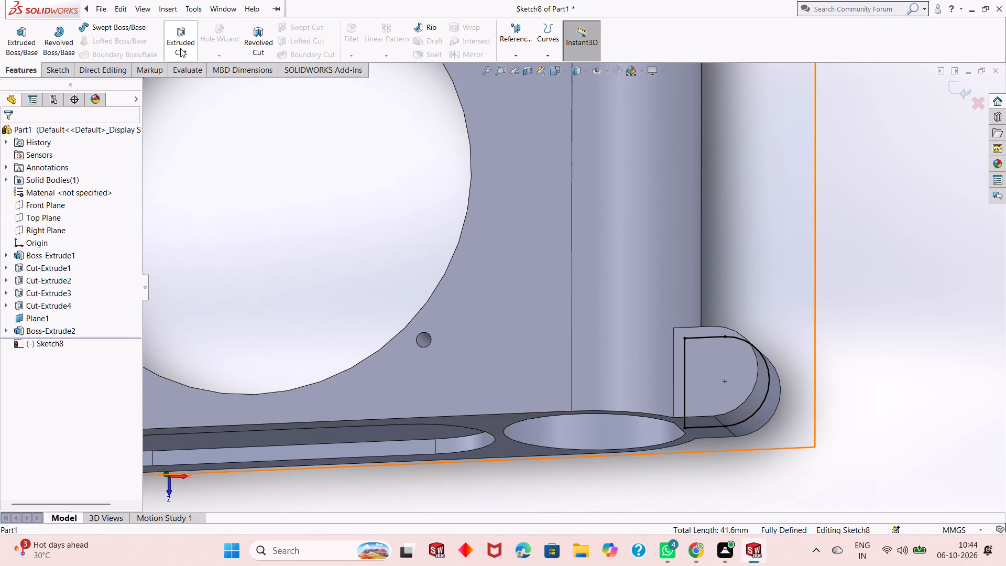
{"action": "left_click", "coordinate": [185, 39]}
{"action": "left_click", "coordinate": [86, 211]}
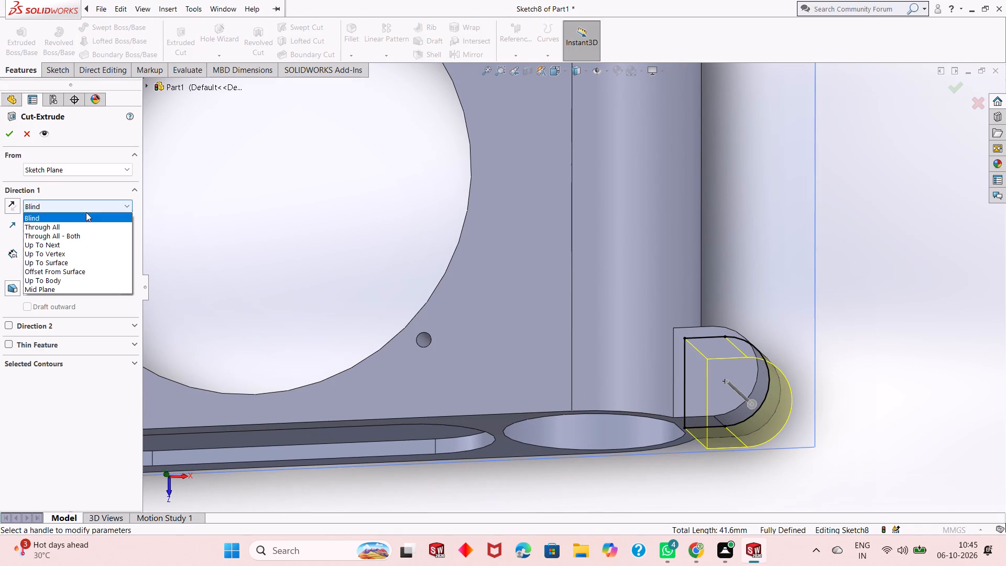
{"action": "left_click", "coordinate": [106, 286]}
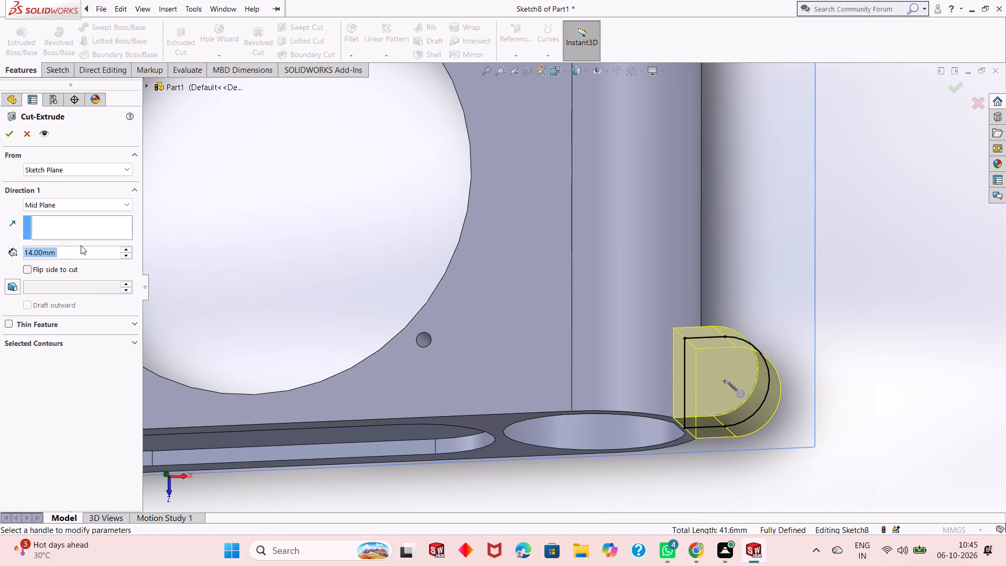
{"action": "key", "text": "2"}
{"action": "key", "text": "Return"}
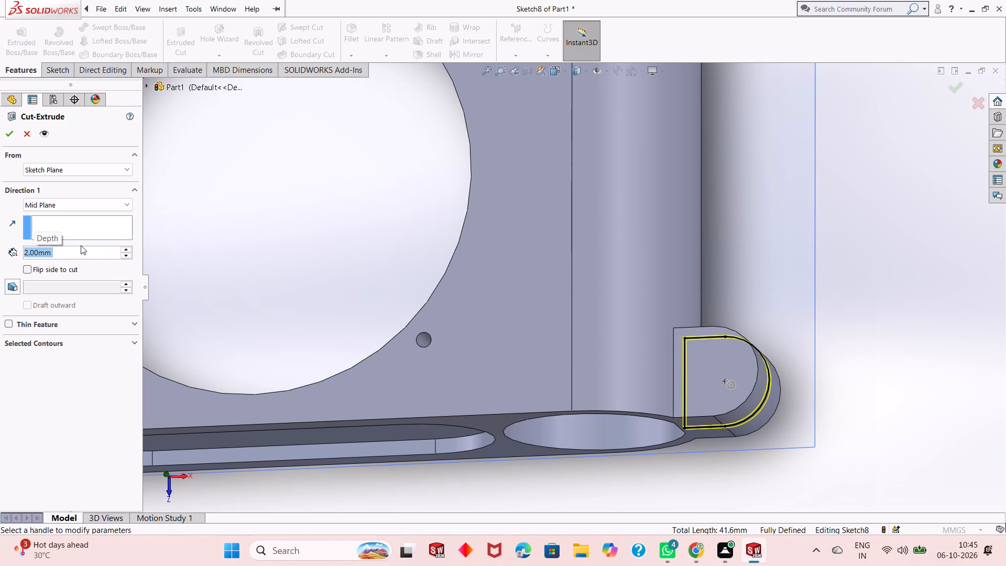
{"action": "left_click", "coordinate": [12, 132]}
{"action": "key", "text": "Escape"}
Examine the slotted lug from several angles, including the gap between its halves and where it meets the large end hole.
{"action": "middle_click_drag", "start_coordinate": [669, 472], "coordinate": [669, 471]}
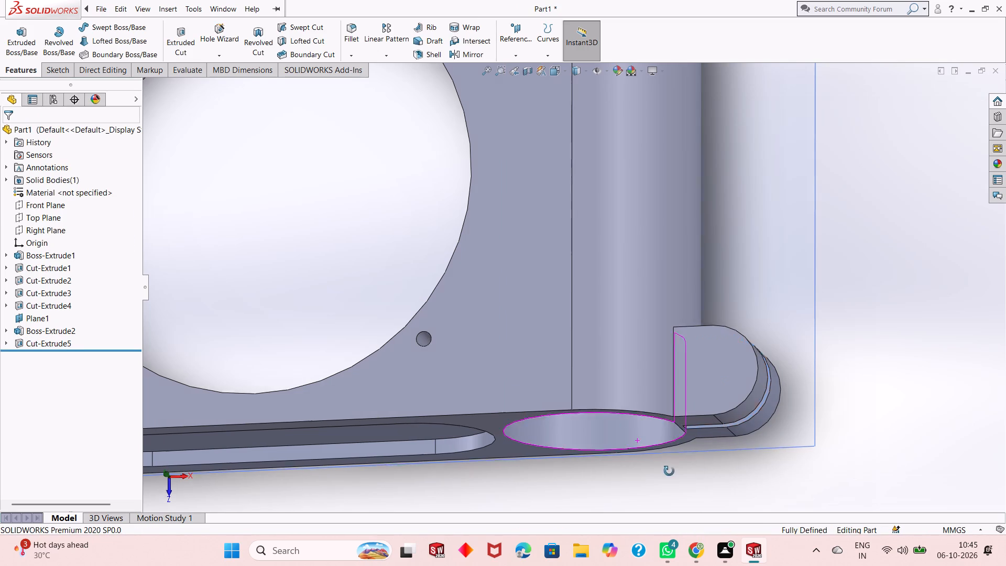
{"action": "middle_click_drag", "start_coordinate": [669, 471], "coordinate": [676, 338]}
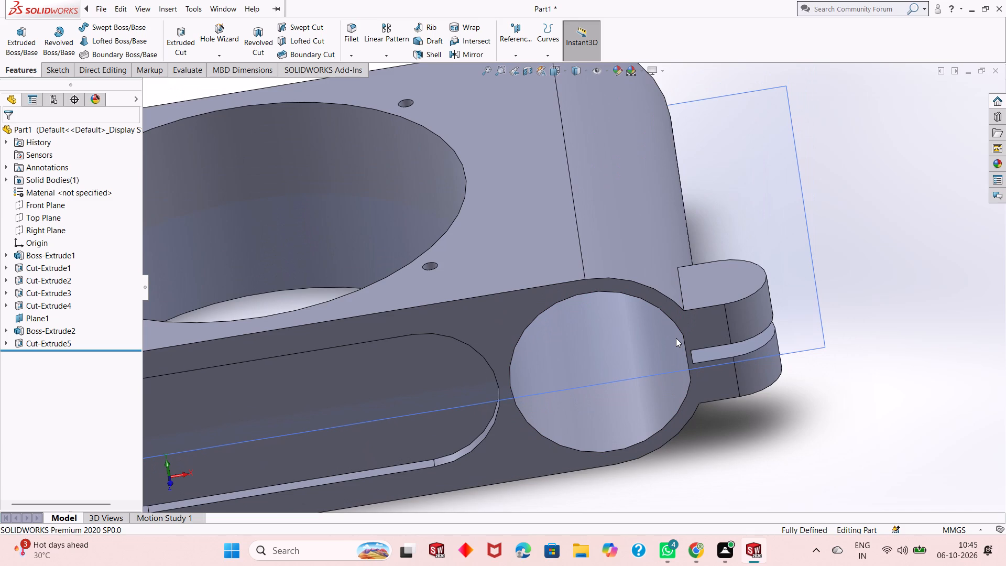
{"action": "middle_click_drag", "start_coordinate": [752, 415], "coordinate": [742, 369]}
{"action": "middle_click_drag", "start_coordinate": [737, 422], "coordinate": [731, 408]}
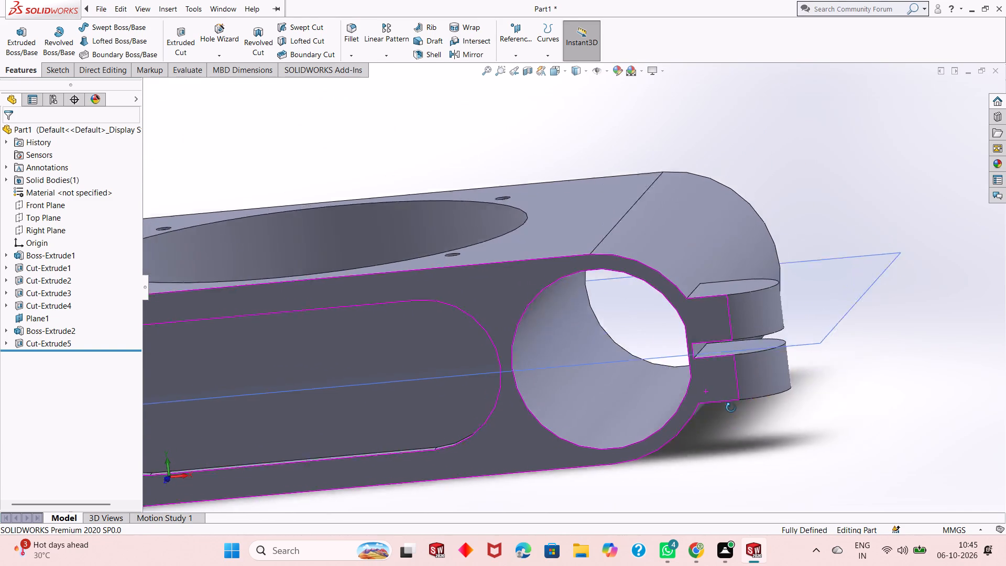
{"action": "middle_click_drag", "start_coordinate": [731, 408], "coordinate": [622, 416]}
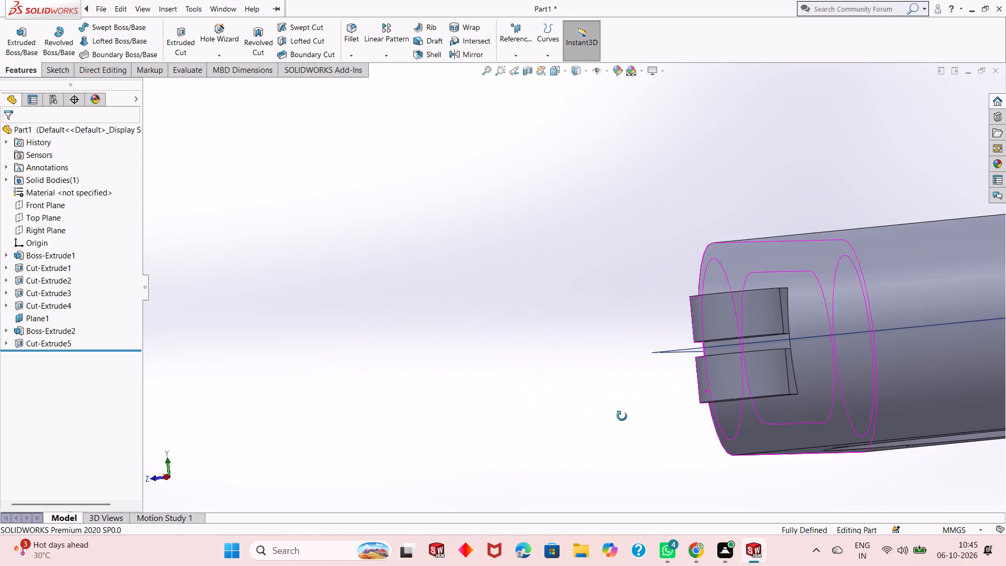
{"action": "middle_click_drag", "start_coordinate": [622, 416], "coordinate": [723, 407]}
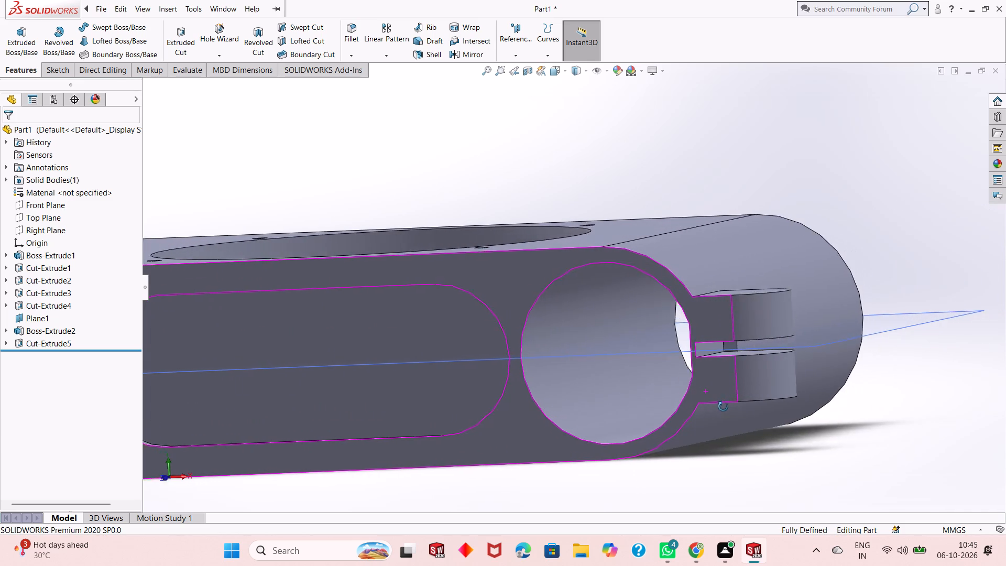
{"action": "middle_click_drag", "start_coordinate": [723, 407], "coordinate": [740, 405]}
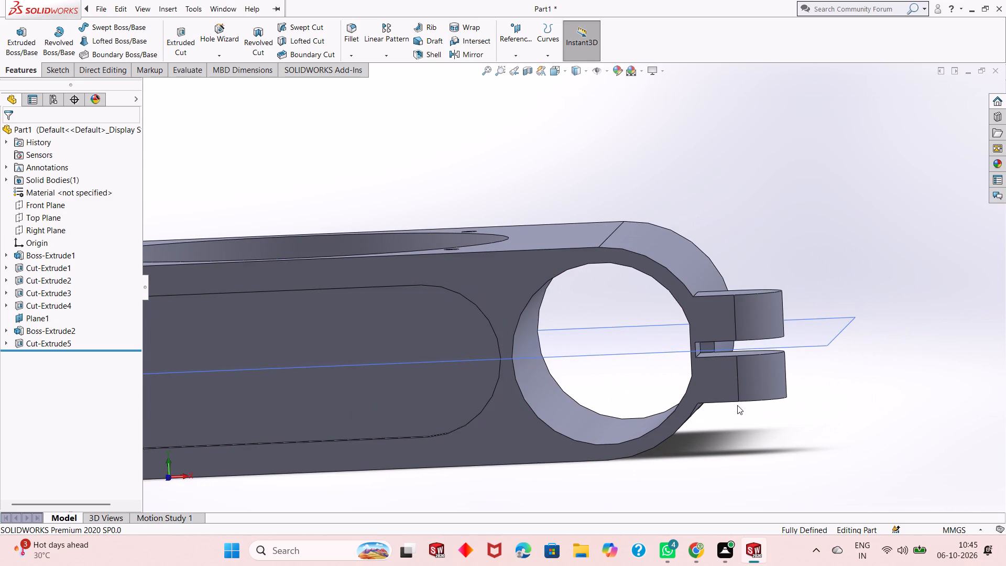
{"action": "middle_click_drag", "start_coordinate": [737, 405], "coordinate": [682, 421]}
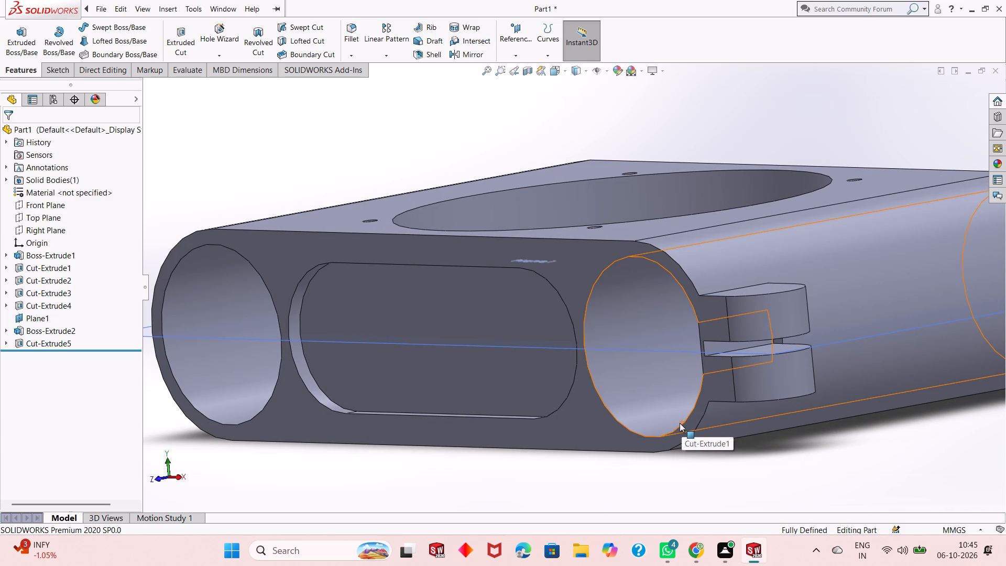
{"action": "middle_click_drag", "start_coordinate": [763, 444], "coordinate": [767, 458]}
{"action": "scroll", "coordinate": [767, 458], "scroll_direction": "up", "scroll_amount": 1}
{"action": "middle_click_drag", "start_coordinate": [761, 454], "coordinate": [757, 430]}
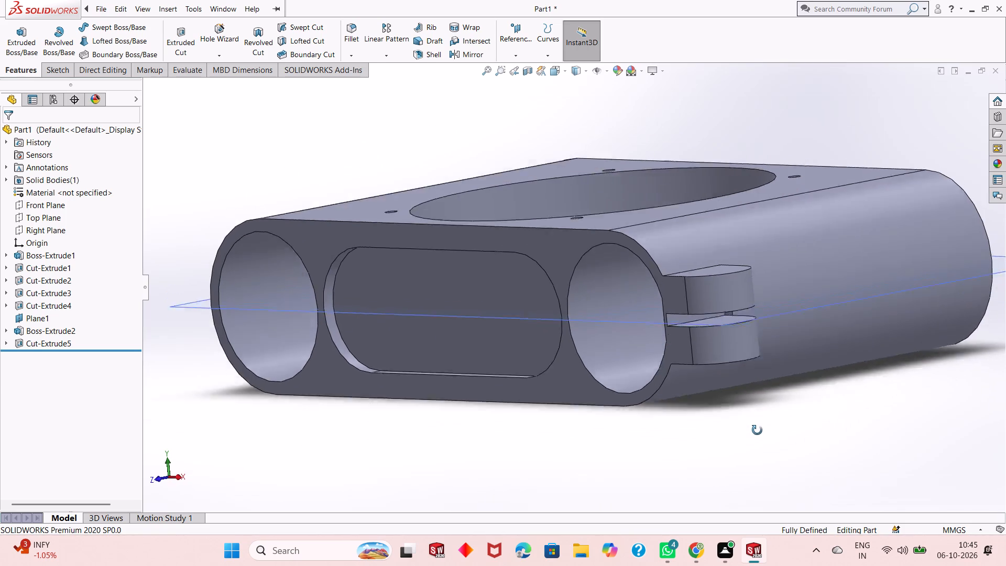
{"action": "middle_click_drag", "start_coordinate": [757, 430], "coordinate": [699, 440]}
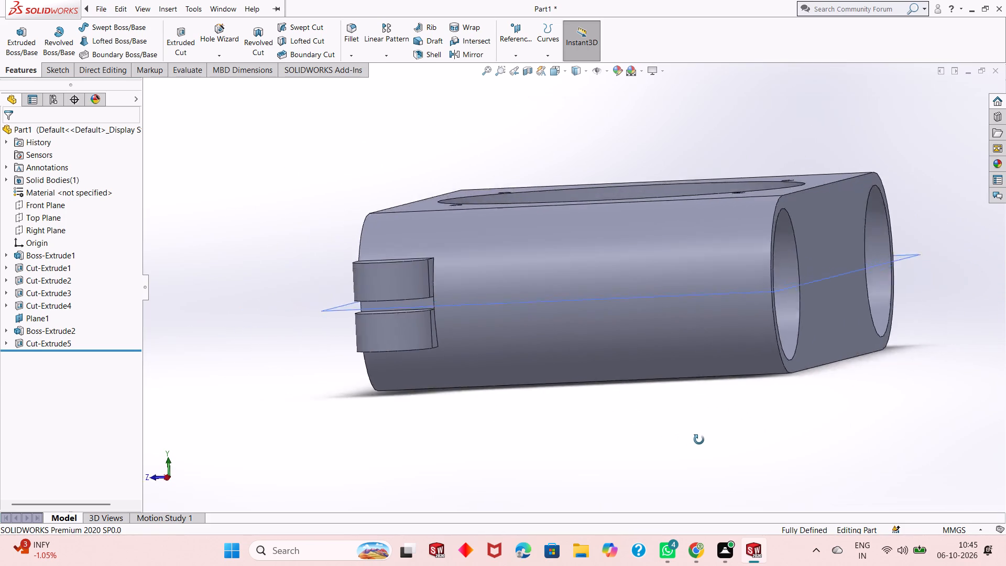
{"action": "middle_click_drag", "start_coordinate": [699, 440], "coordinate": [706, 437]}
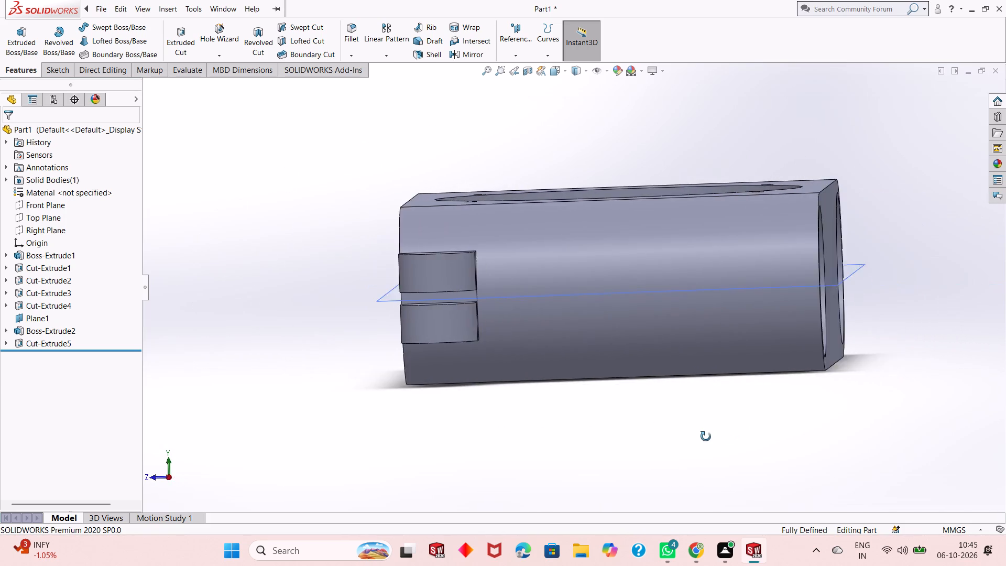
{"action": "middle_click_drag", "start_coordinate": [706, 437], "coordinate": [766, 437]}
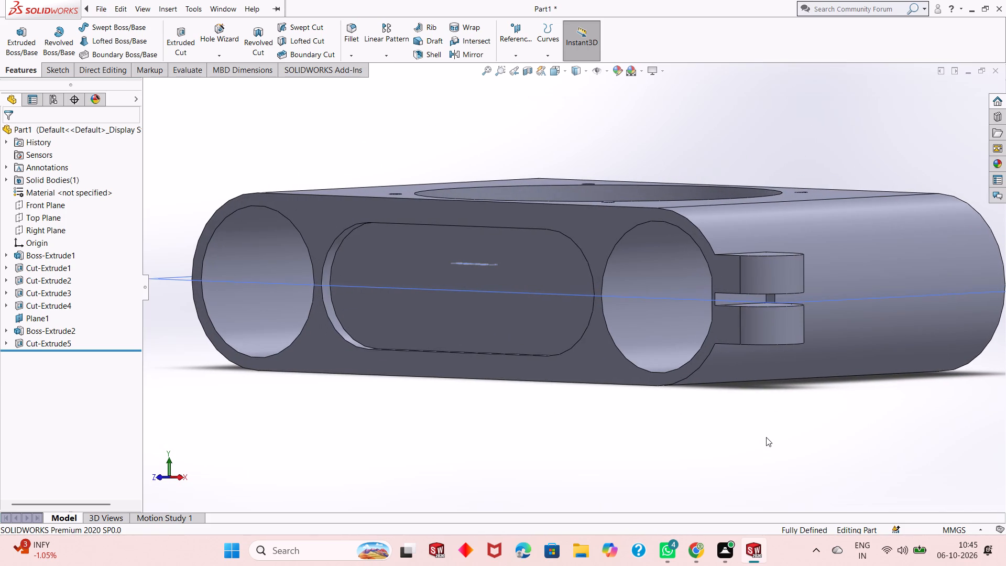
{"action": "middle_click_drag", "start_coordinate": [817, 304], "coordinate": [796, 376]}
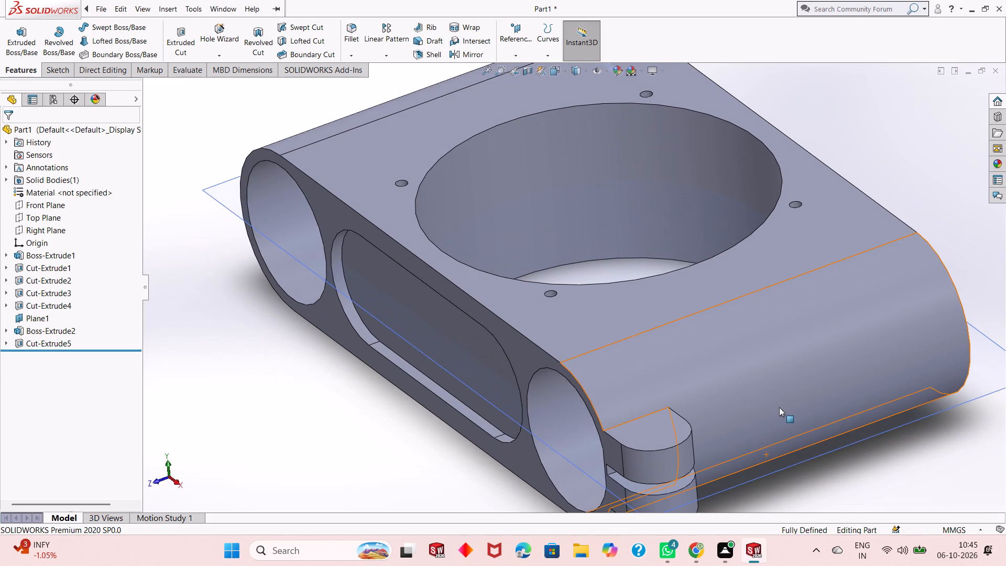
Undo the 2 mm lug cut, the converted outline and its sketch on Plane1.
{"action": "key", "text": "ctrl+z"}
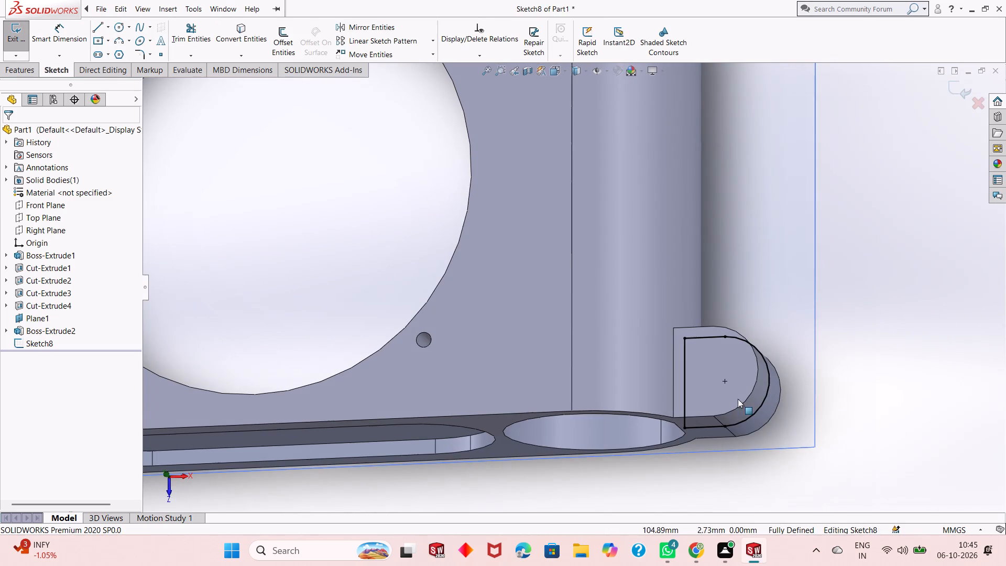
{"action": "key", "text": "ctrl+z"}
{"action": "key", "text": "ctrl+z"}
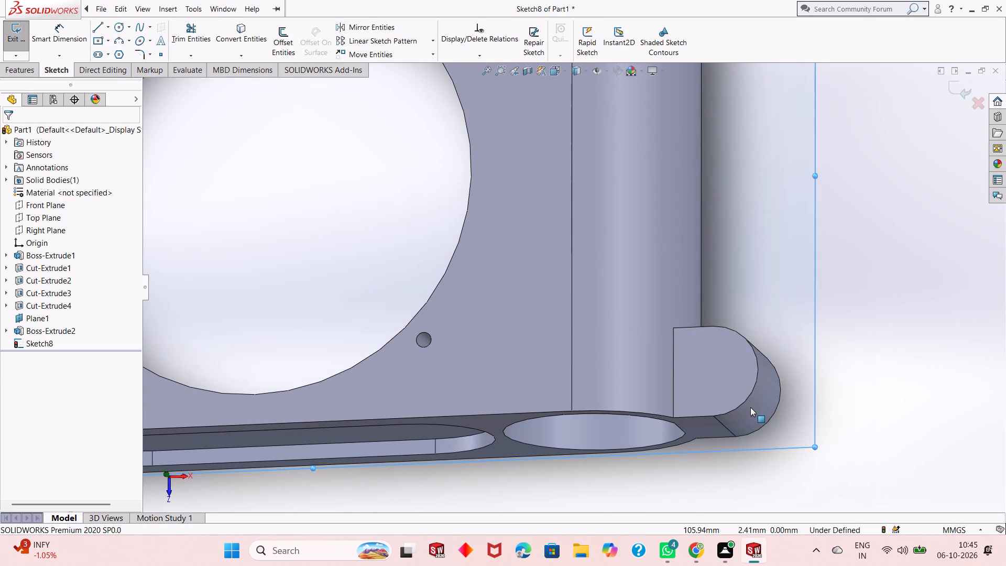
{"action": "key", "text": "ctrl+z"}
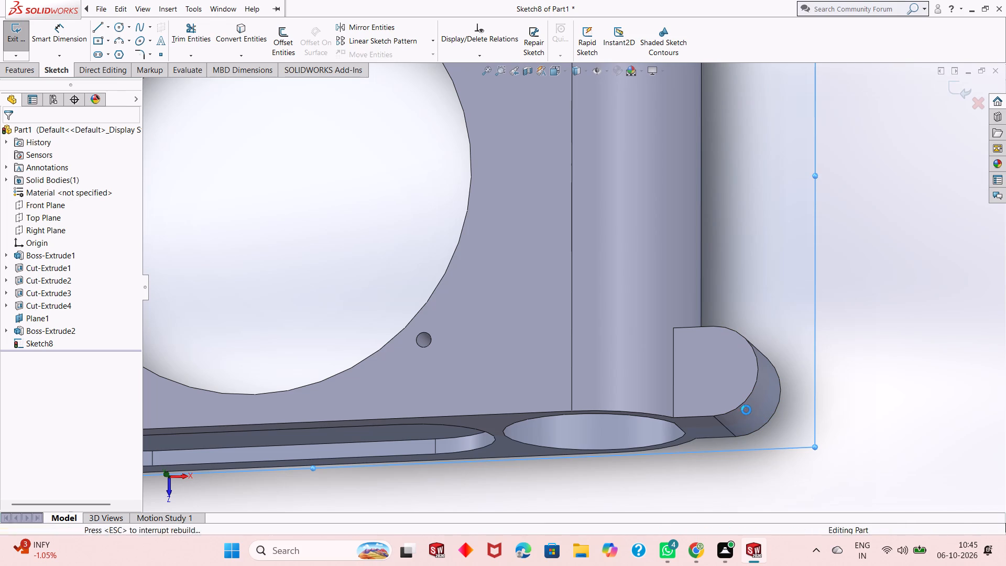
Undo the lug extrusion back to its profile sketch and set the upper horizontal line's length to 7 mm.
{"action": "key", "text": "ctrl+z"}
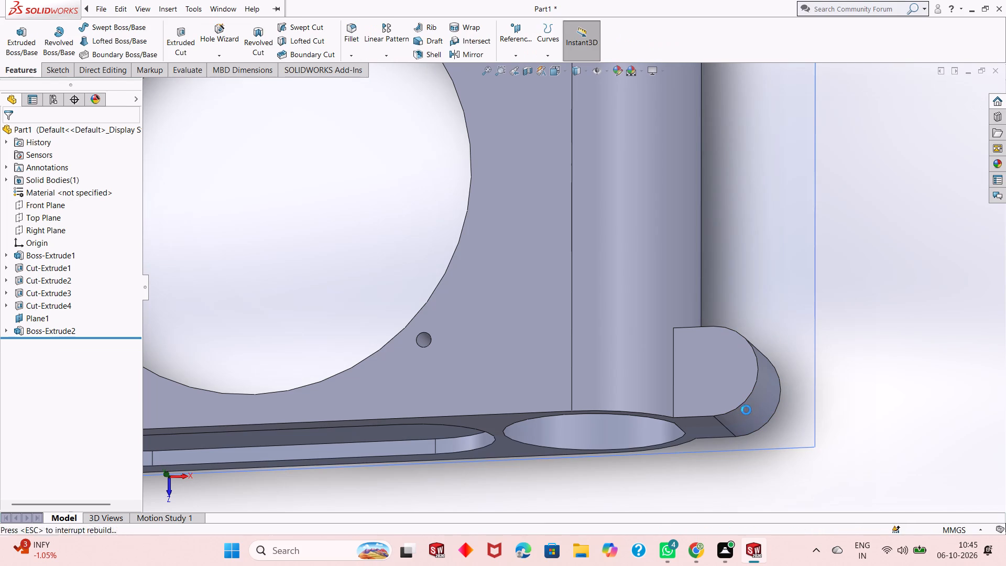
{"action": "middle_click_drag", "start_coordinate": [637, 383], "coordinate": [647, 461]}
{"action": "scroll", "coordinate": [657, 453], "scroll_direction": "up", "scroll_amount": 3}
{"action": "middle_click_drag", "start_coordinate": [675, 413], "coordinate": [670, 442]}
{"action": "double_click", "coordinate": [641, 385]}
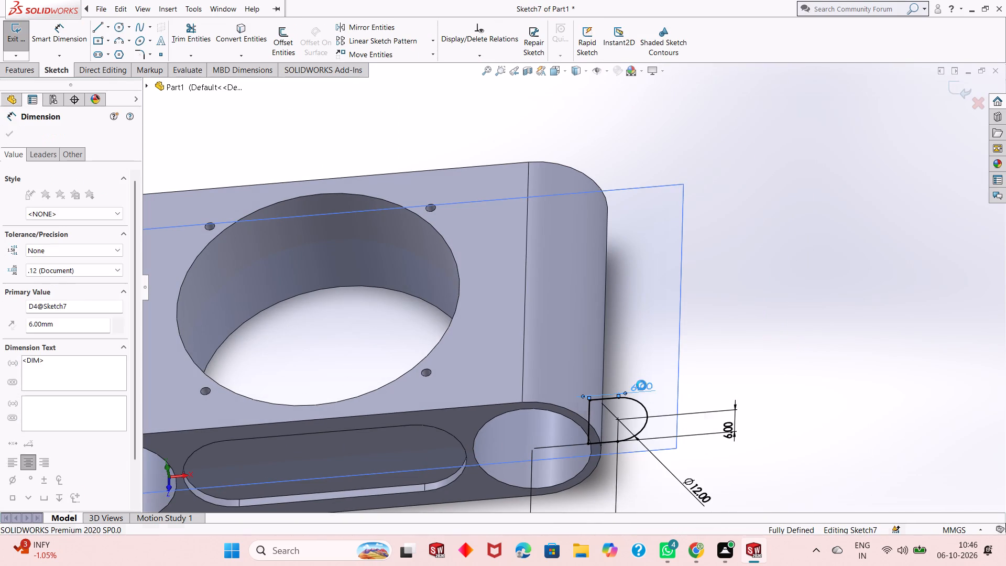
{"action": "key", "text": "7"}
{"action": "key", "text": "Return"}
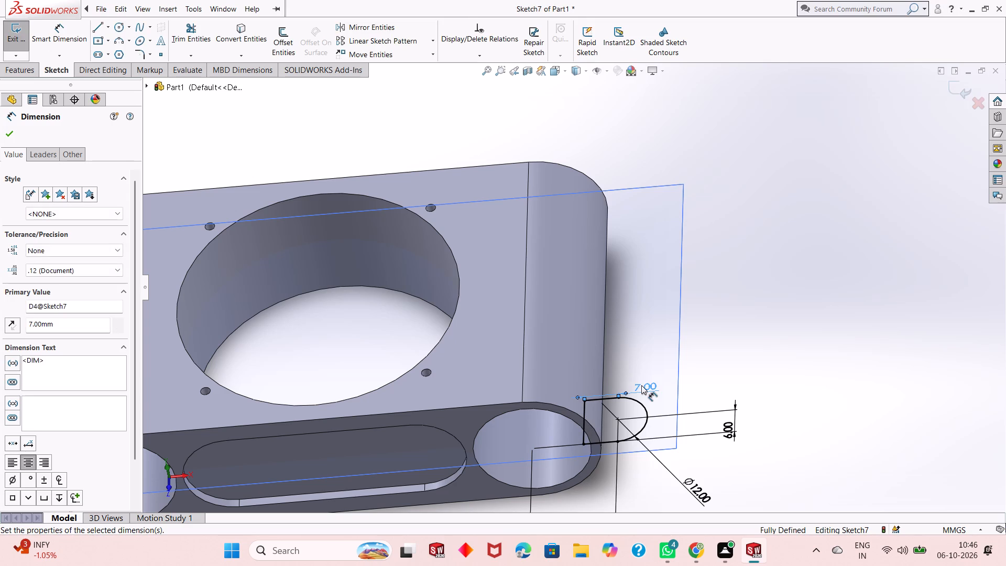
{"action": "middle_click_drag", "start_coordinate": [749, 473], "coordinate": [776, 412]}
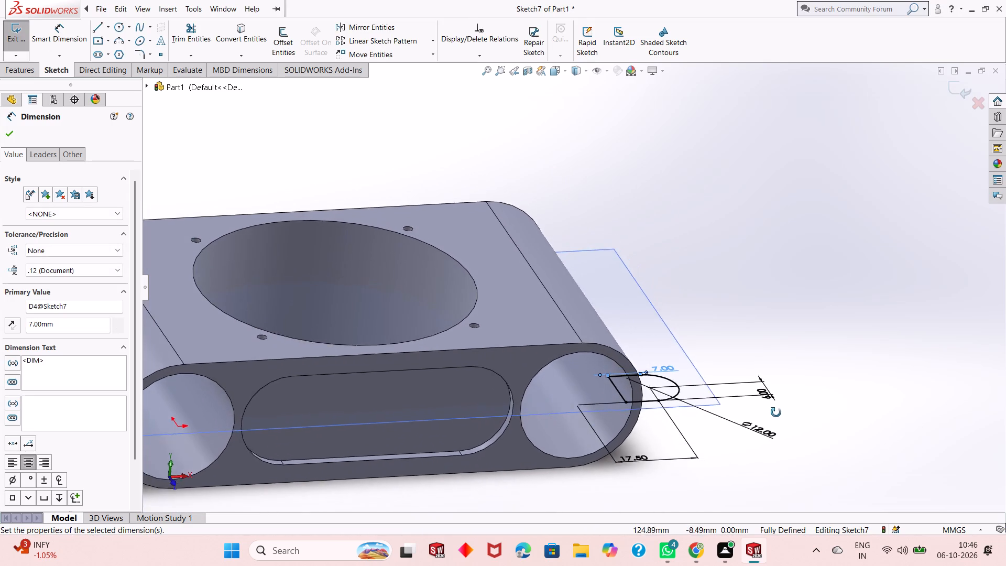
{"action": "middle_click_drag", "start_coordinate": [776, 412], "coordinate": [757, 341]}
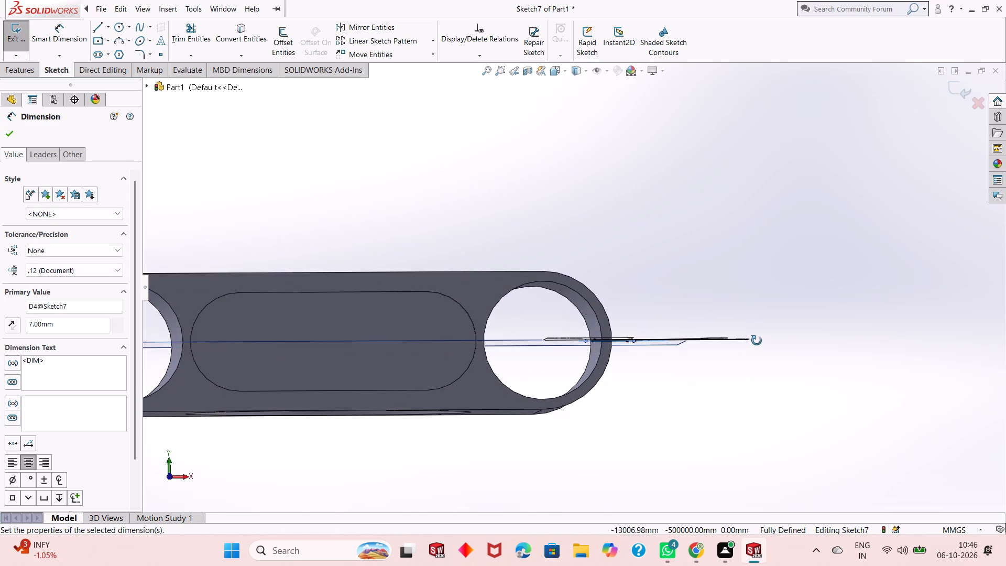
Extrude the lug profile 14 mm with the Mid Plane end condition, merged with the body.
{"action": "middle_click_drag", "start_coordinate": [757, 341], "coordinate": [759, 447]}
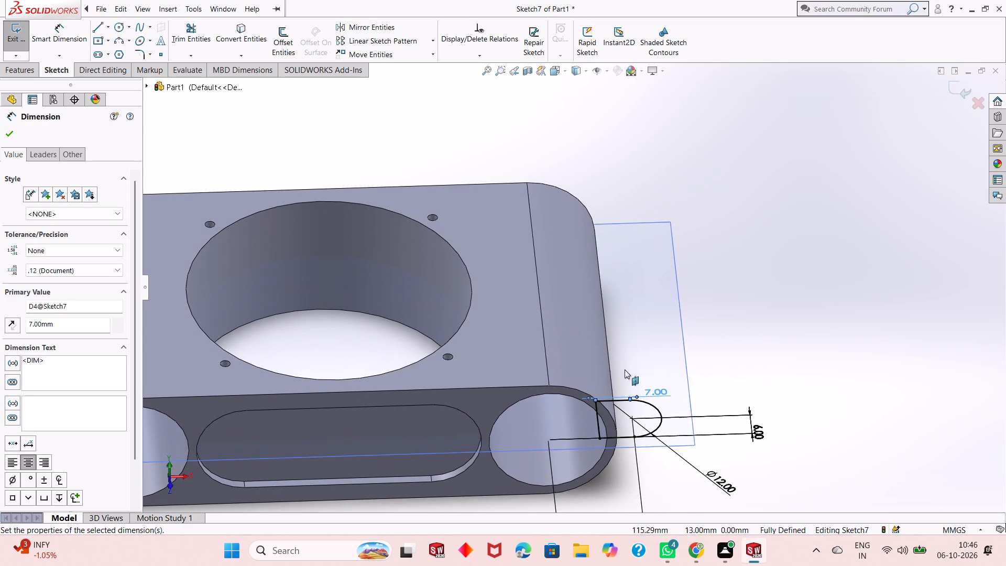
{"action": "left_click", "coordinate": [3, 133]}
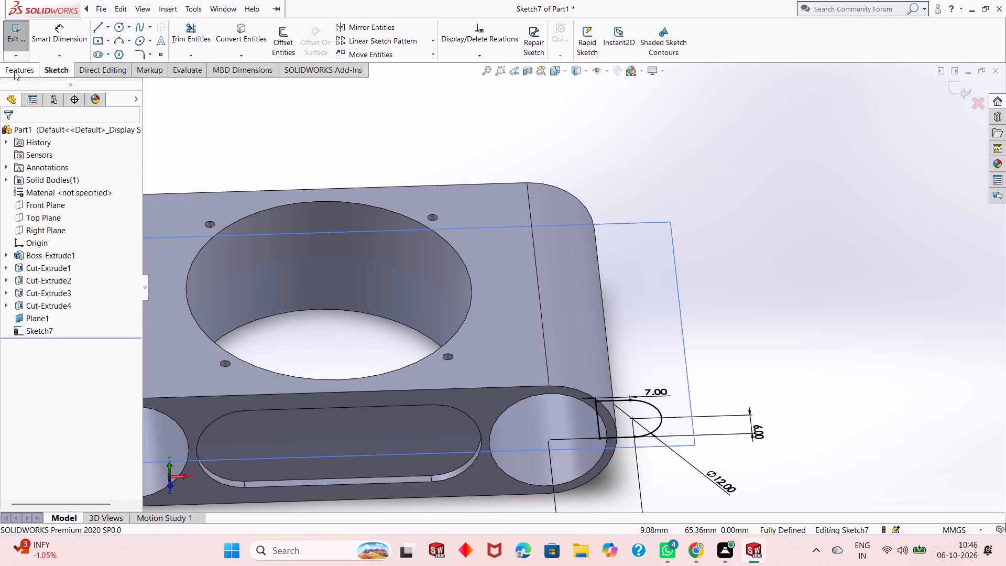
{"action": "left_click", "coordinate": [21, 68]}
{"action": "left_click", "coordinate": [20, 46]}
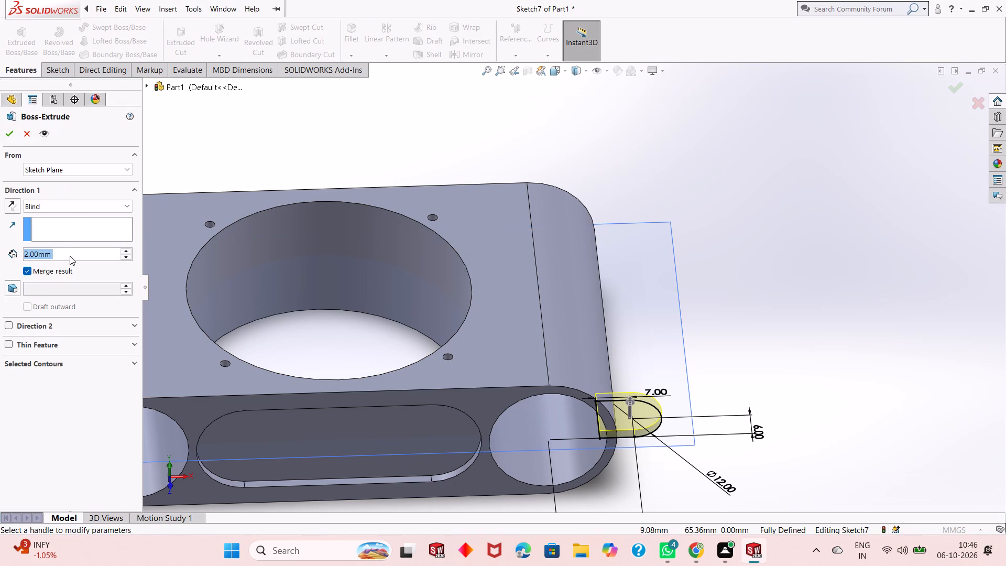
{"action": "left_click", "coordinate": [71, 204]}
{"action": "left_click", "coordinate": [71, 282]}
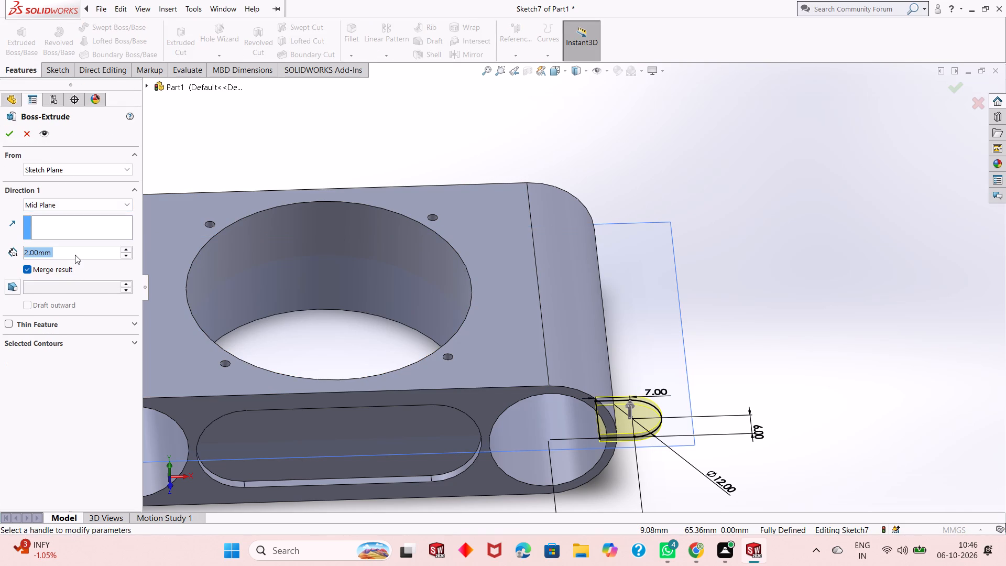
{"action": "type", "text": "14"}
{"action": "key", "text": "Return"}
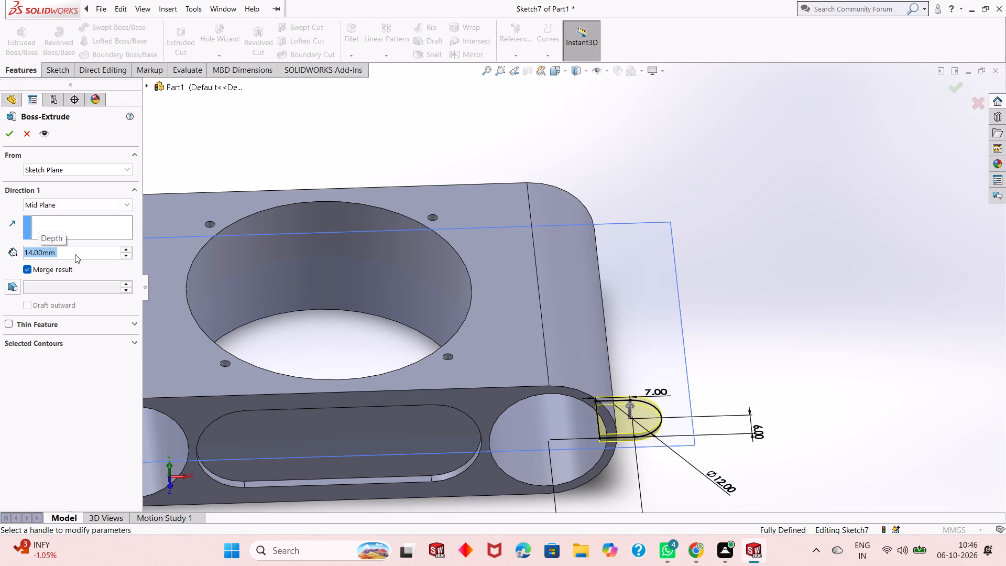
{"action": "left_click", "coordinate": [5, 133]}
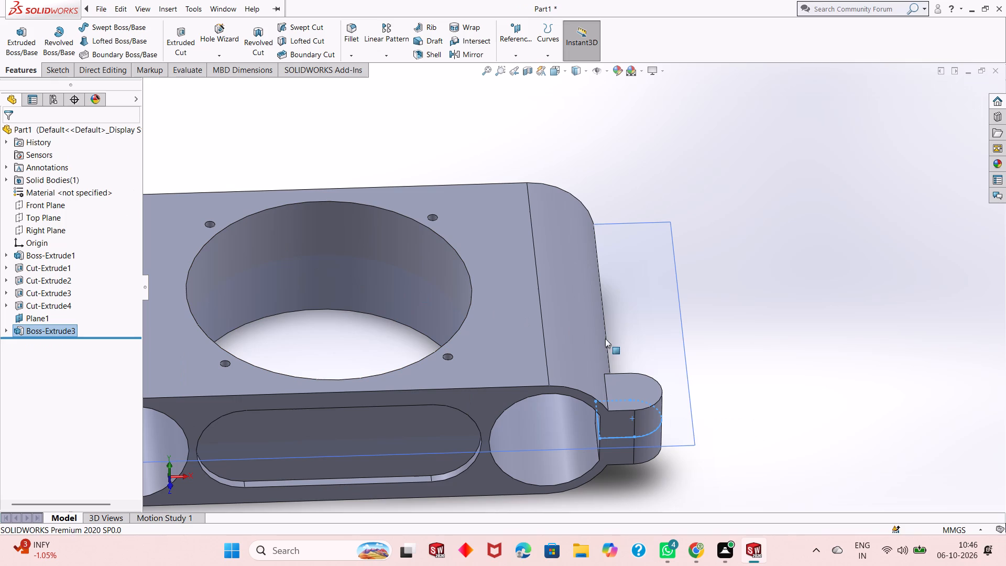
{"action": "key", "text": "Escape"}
Undo the lug extrusion and set the profile's upper horizontal line length to 9 mm.
{"action": "middle_click_drag", "start_coordinate": [686, 409], "coordinate": [685, 342]}
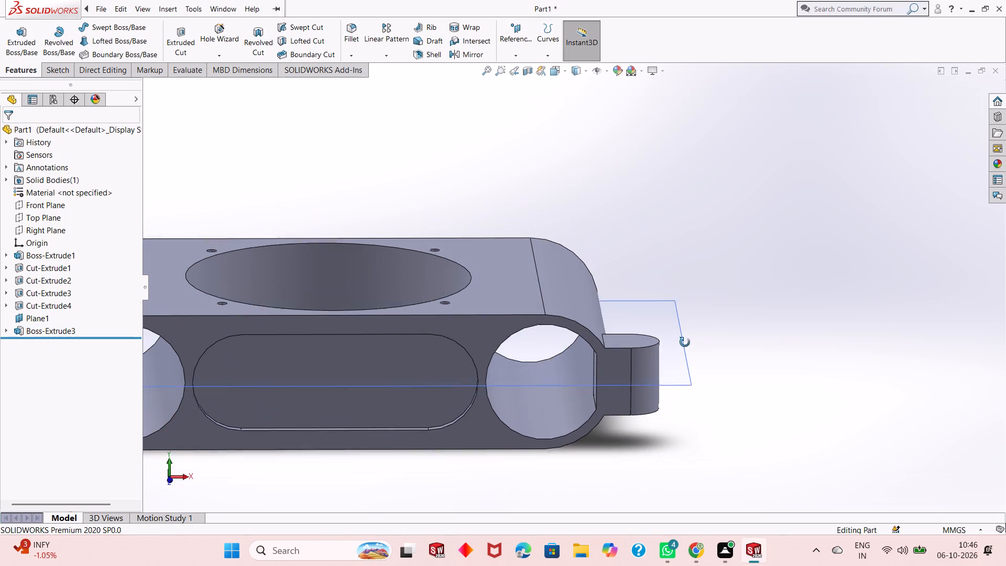
{"action": "middle_click_drag", "start_coordinate": [685, 342], "coordinate": [685, 339]}
{"action": "scroll", "coordinate": [560, 360], "scroll_direction": "down", "scroll_amount": 5}
{"action": "middle_click", "coordinate": [713, 376]}
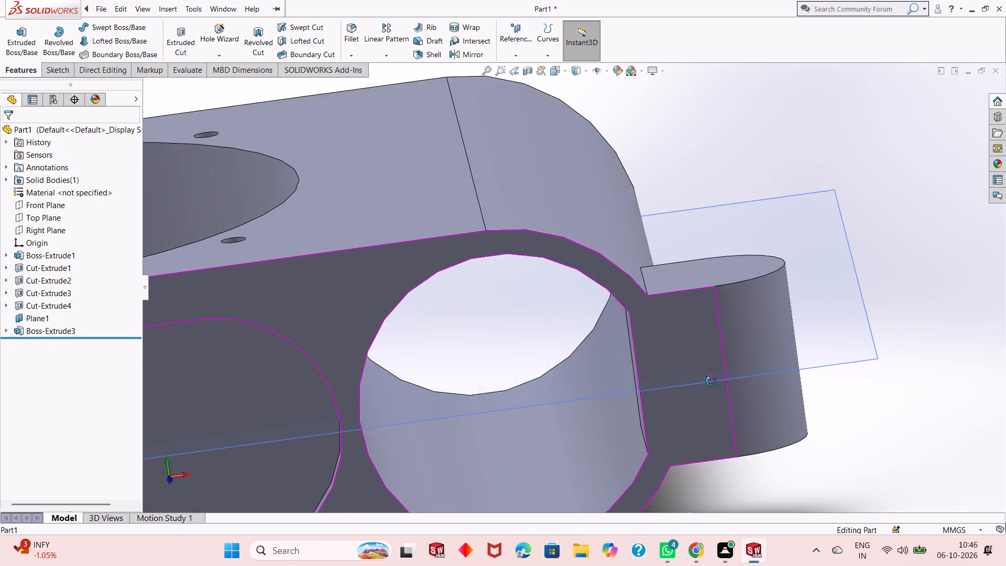
{"action": "middle_click_drag", "start_coordinate": [711, 377], "coordinate": [711, 398]}
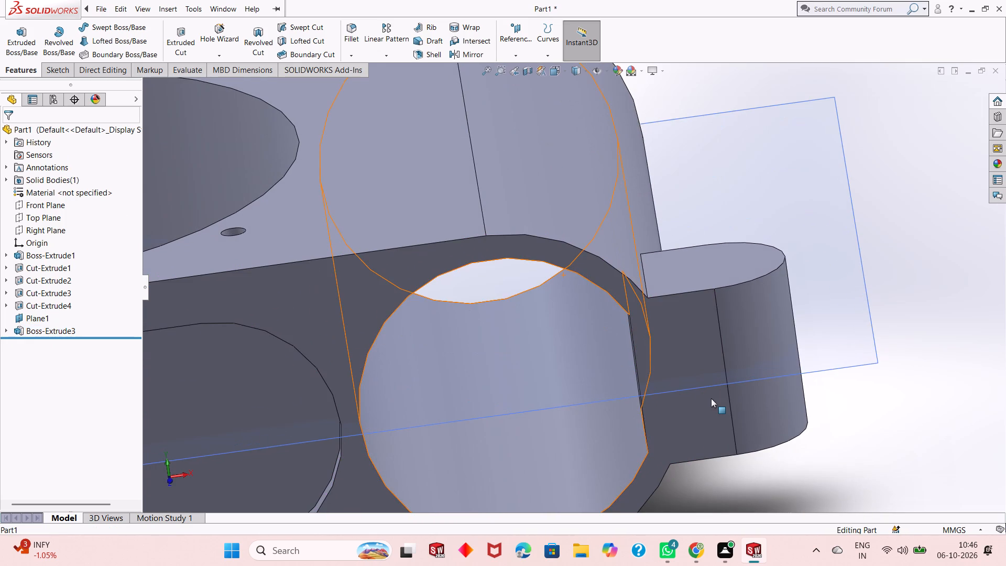
{"action": "key", "text": "ctrl+z"}
{"action": "double_click", "coordinate": [654, 391]}
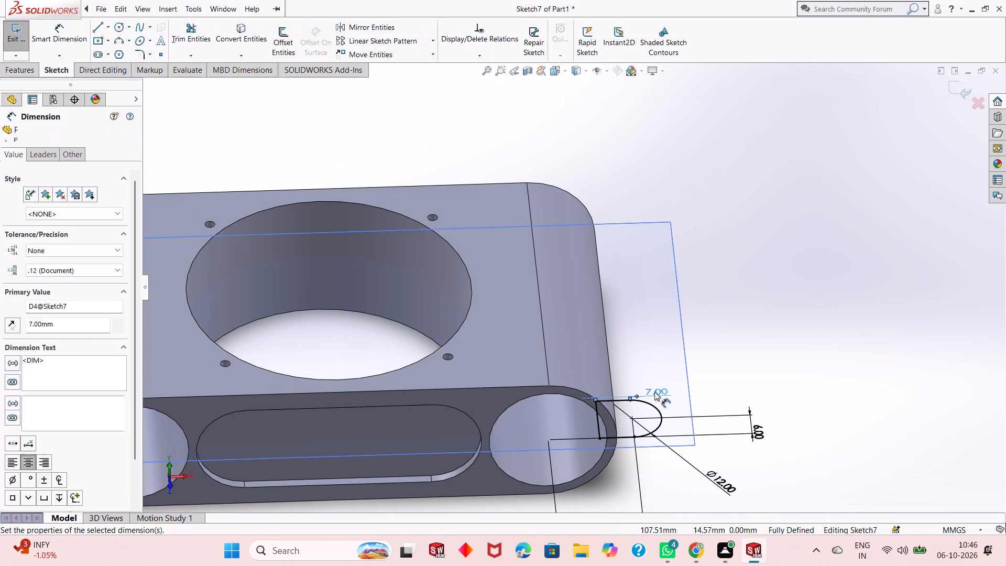
{"action": "key", "text": "9"}
{"action": "key", "text": "Return"}
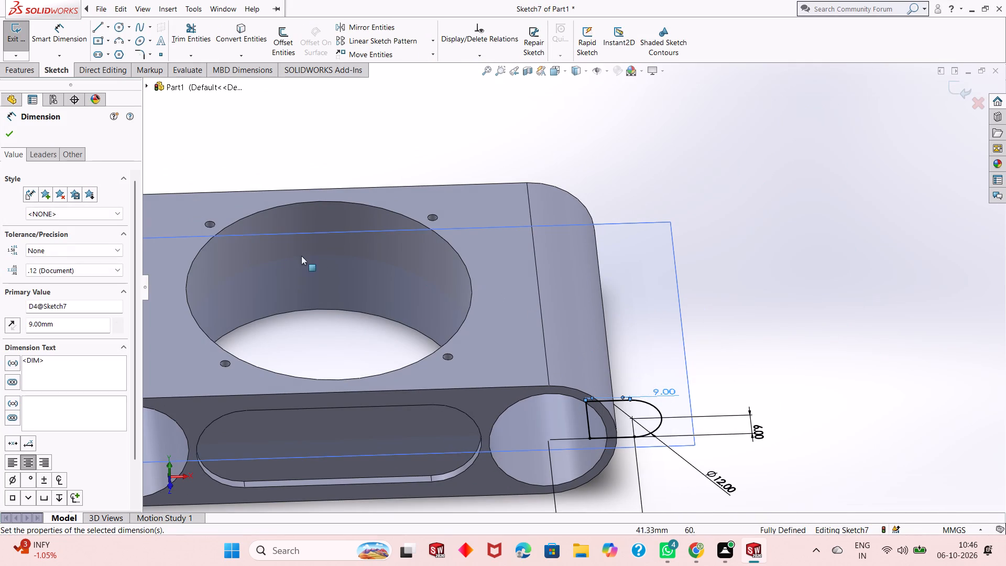
{"action": "left_click", "coordinate": [14, 133]}
Extrude the lengthened lug profile 14 mm with the Mid Plane end condition, merged with the body.
{"action": "left_click", "coordinate": [6, 75]}
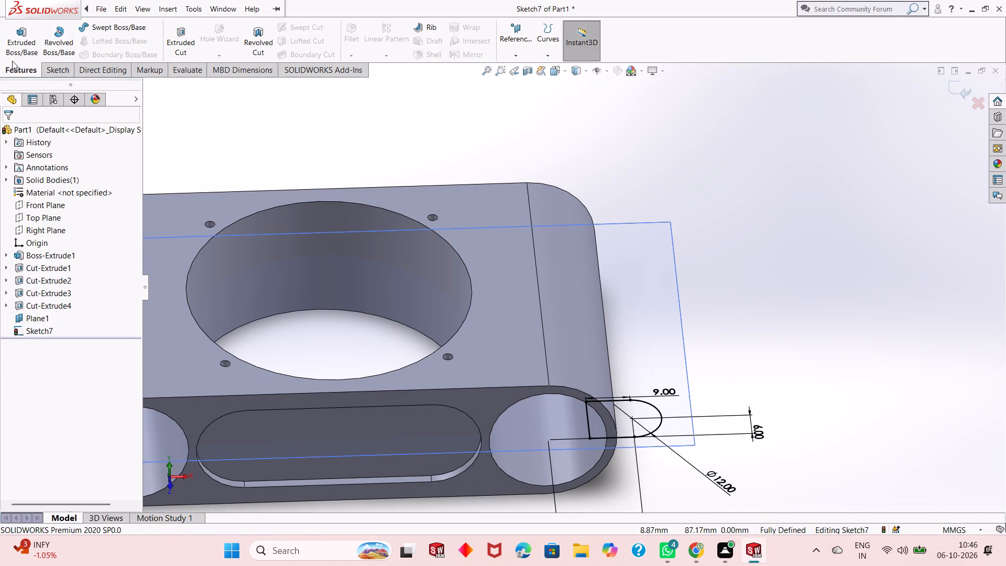
{"action": "left_click", "coordinate": [18, 47]}
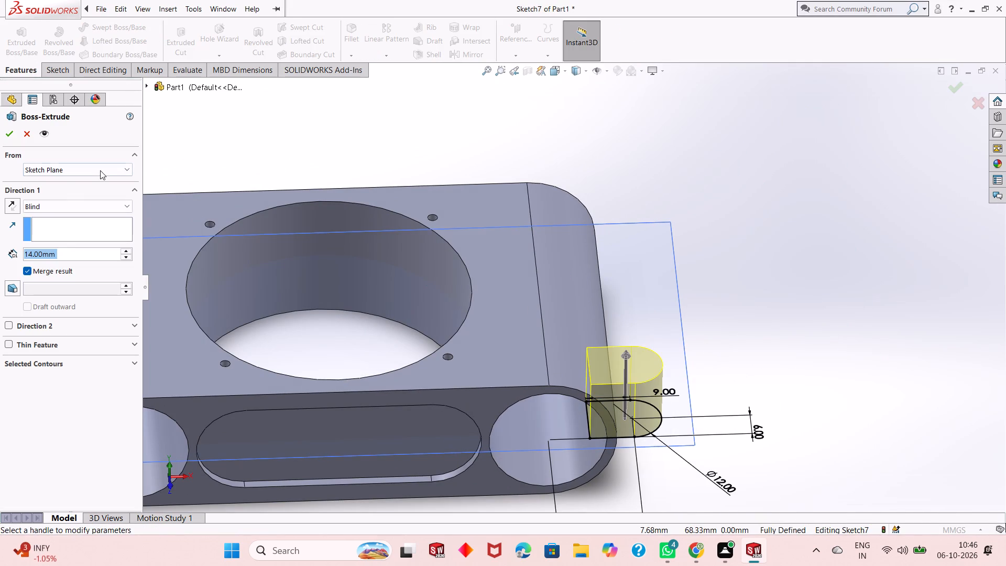
{"action": "left_click", "coordinate": [83, 211]}
{"action": "left_click", "coordinate": [114, 280]}
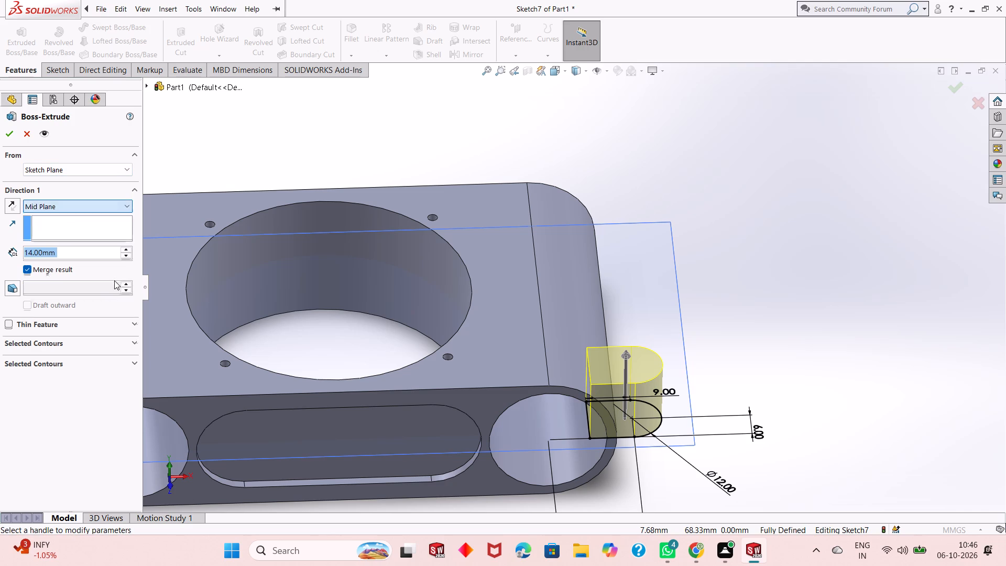
{"action": "left_click", "coordinate": [11, 139]}
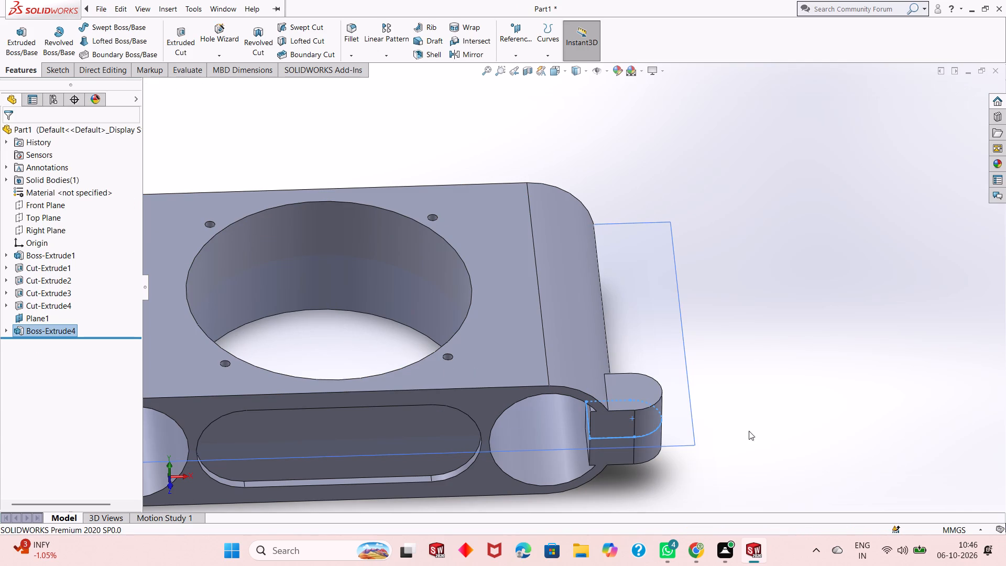
Examine from several angles how the lug meets the large end hole.
{"action": "middle_click_drag", "start_coordinate": [742, 429], "coordinate": [750, 381]}
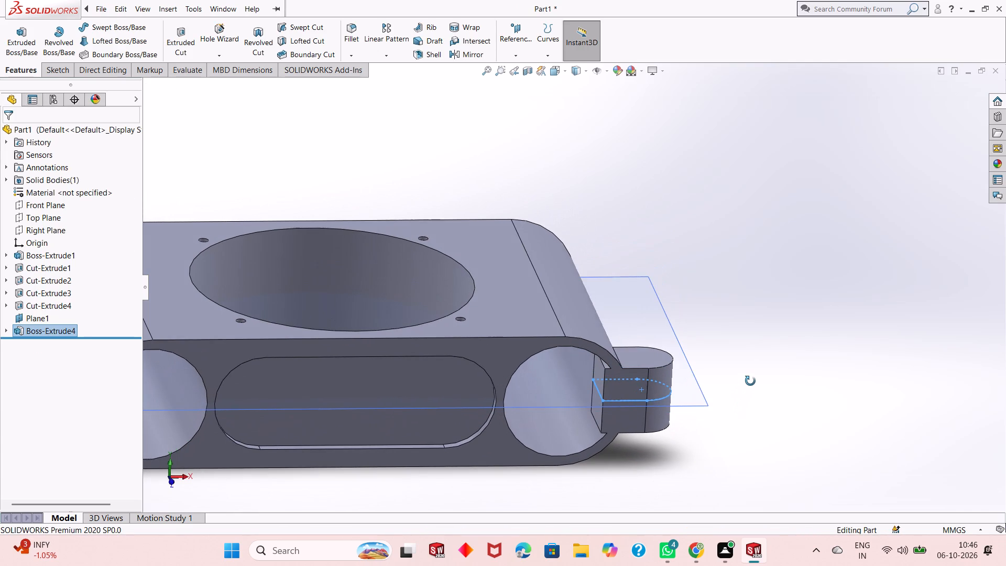
{"action": "middle_click_drag", "start_coordinate": [750, 381], "coordinate": [751, 381]}
{"action": "scroll", "coordinate": [616, 383], "scroll_direction": "down", "scroll_amount": 3}
{"action": "middle_click_drag", "start_coordinate": [805, 451], "coordinate": [802, 445]}
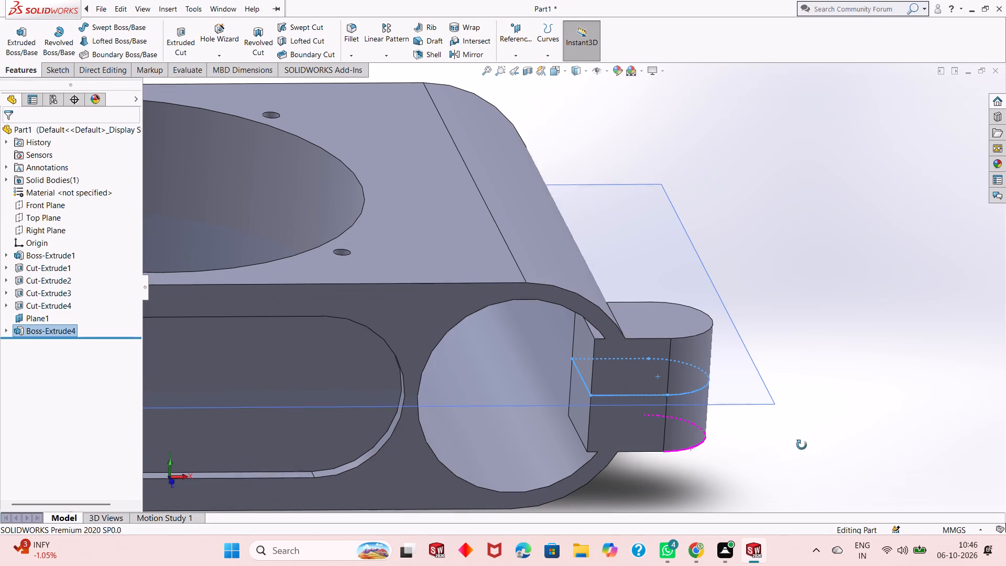
{"action": "middle_click_drag", "start_coordinate": [802, 445], "coordinate": [790, 406]}
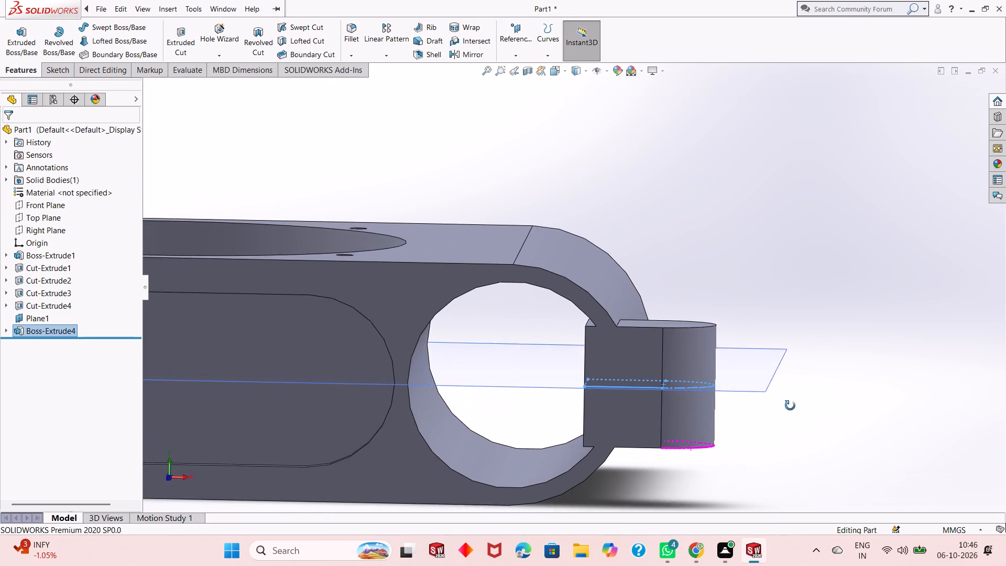
{"action": "middle_click_drag", "start_coordinate": [790, 406], "coordinate": [788, 408]}
{"action": "middle_click_drag", "start_coordinate": [745, 388], "coordinate": [750, 417]}
Start a new sketch on Plane1 and view it straight on, close to the lug.
{"action": "left_click", "coordinate": [746, 327]}
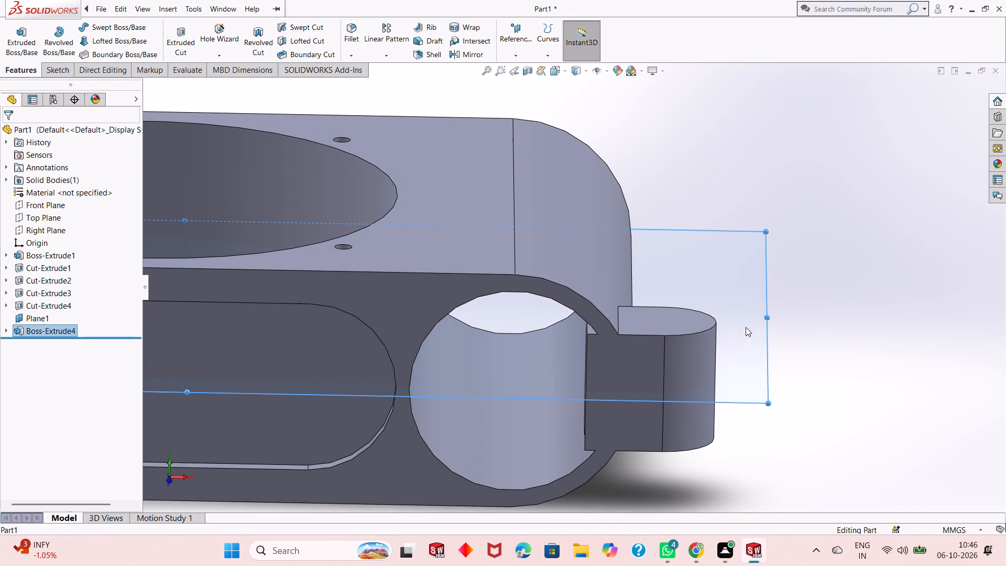
{"action": "left_click", "coordinate": [795, 299]}
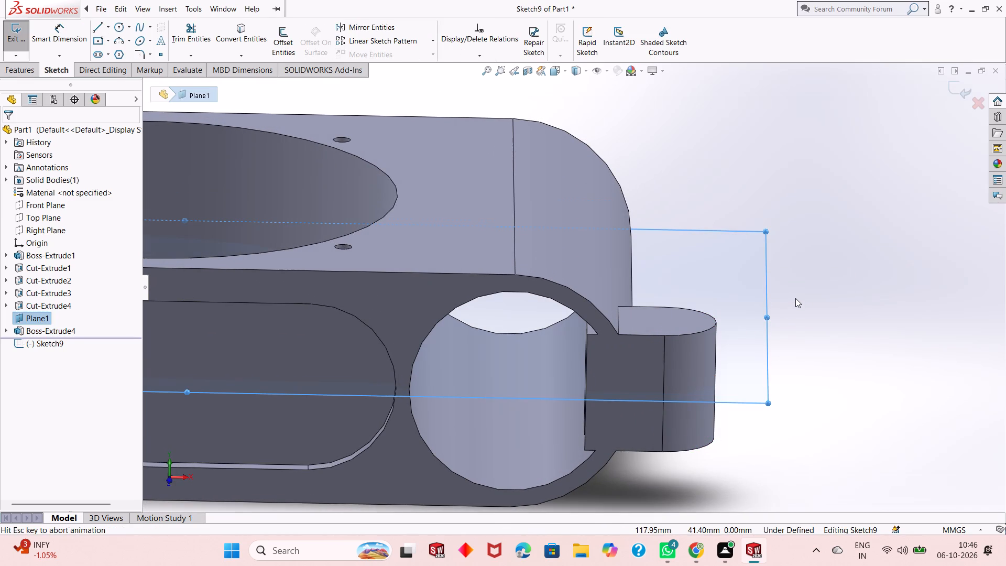
{"action": "key", "text": "ctrl+8"}
{"action": "scroll", "coordinate": [683, 369], "scroll_direction": "up", "scroll_amount": 1}
{"action": "scroll", "coordinate": [860, 361], "scroll_direction": "down", "scroll_amount": 1}
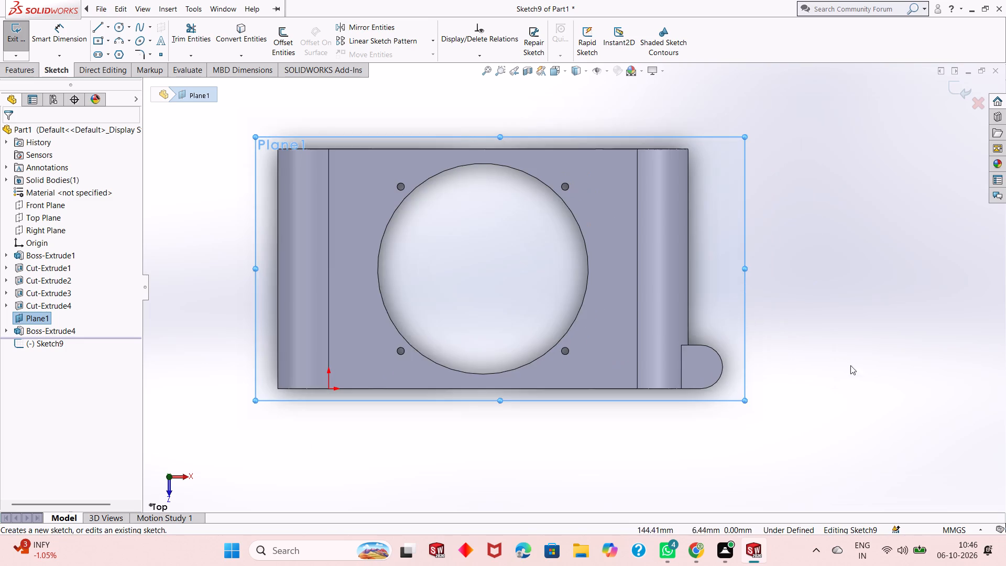
{"action": "scroll", "coordinate": [653, 334], "scroll_direction": "down", "scroll_amount": 1}
{"action": "scroll", "coordinate": [812, 364], "scroll_direction": "down", "scroll_amount": 2}
{"action": "key", "text": "Escape"}
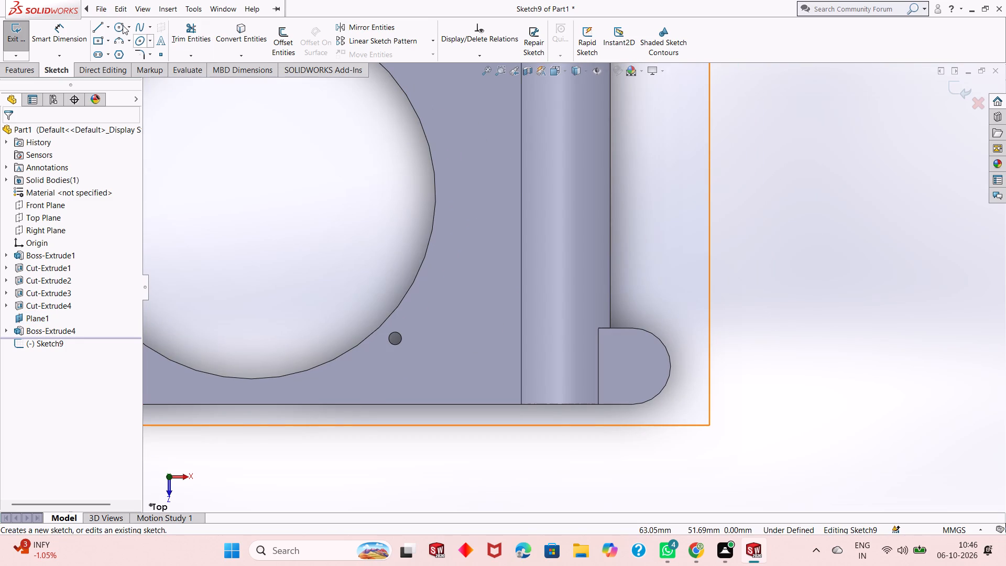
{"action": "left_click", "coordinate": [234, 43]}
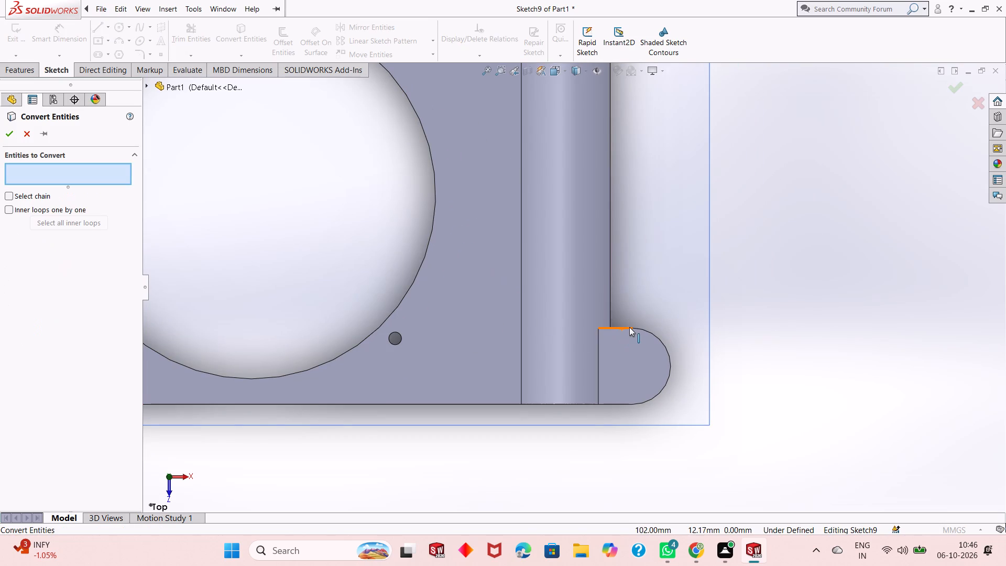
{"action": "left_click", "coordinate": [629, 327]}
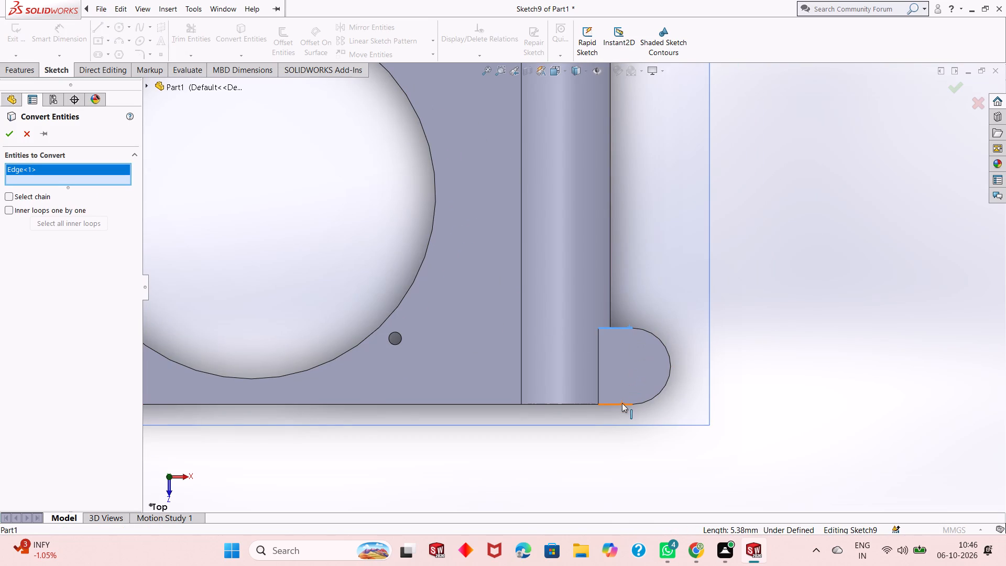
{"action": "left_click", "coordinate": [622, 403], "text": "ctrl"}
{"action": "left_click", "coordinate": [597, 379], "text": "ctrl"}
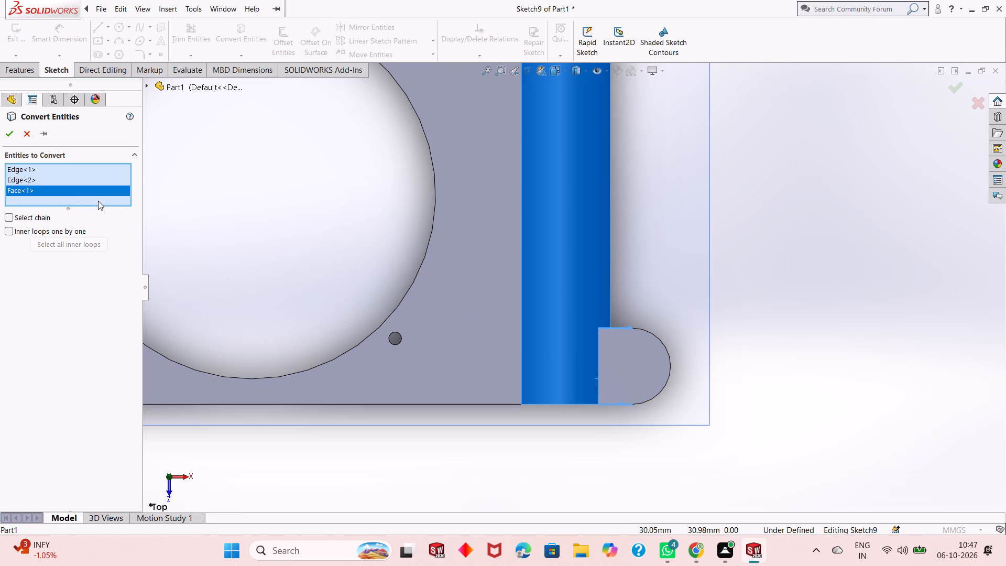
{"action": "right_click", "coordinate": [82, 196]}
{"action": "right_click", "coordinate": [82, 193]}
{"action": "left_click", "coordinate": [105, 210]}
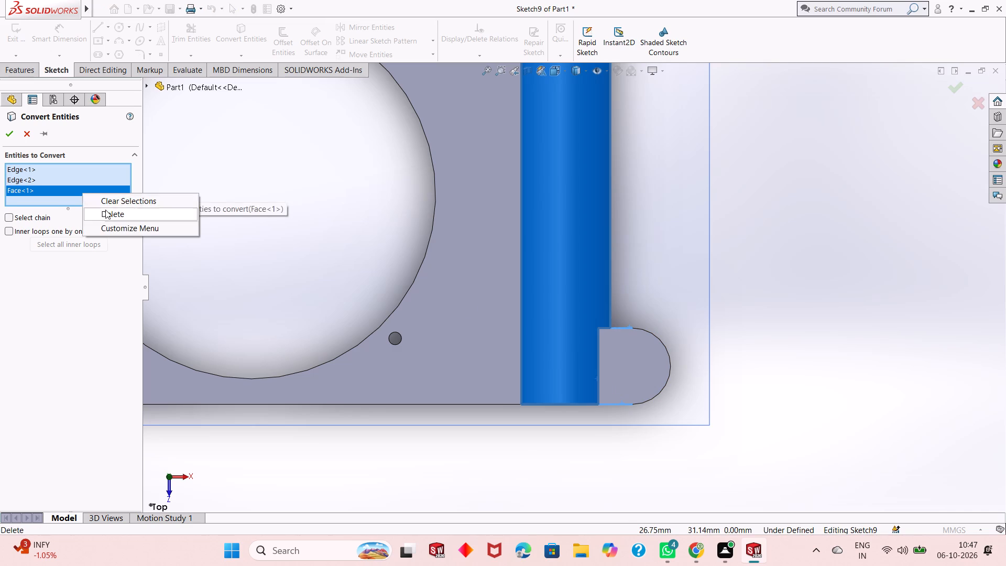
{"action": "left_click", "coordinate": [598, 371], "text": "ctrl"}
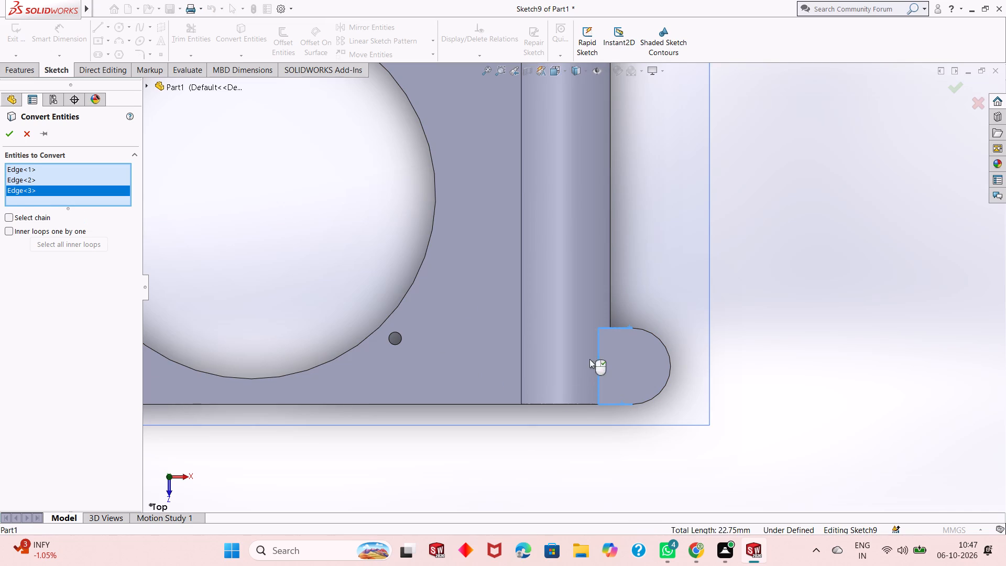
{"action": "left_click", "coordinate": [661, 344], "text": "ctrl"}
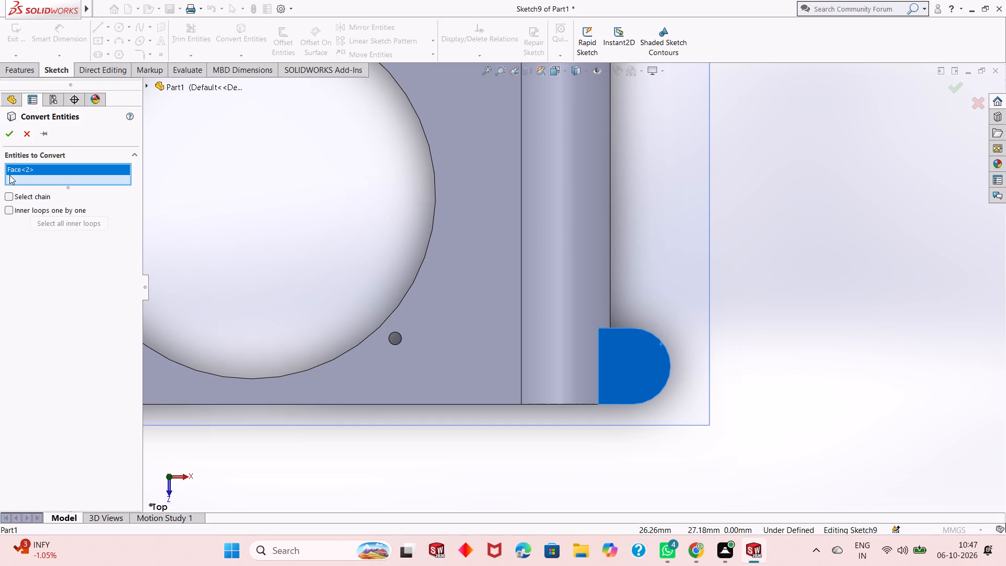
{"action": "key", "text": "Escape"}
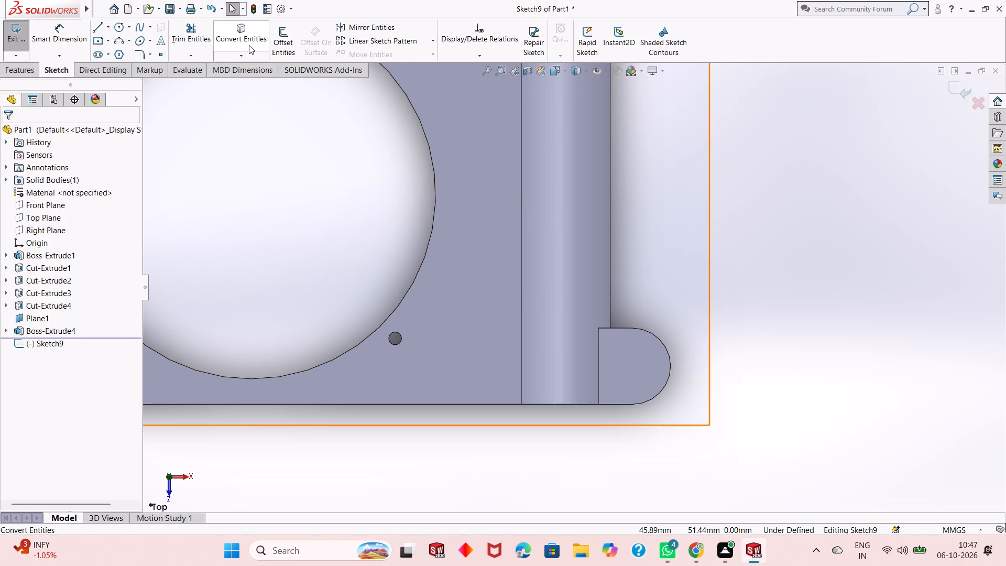
Convert the lug's three straight edges and its rounded end edge into a closed sketch outline.
{"action": "left_click", "coordinate": [247, 41]}
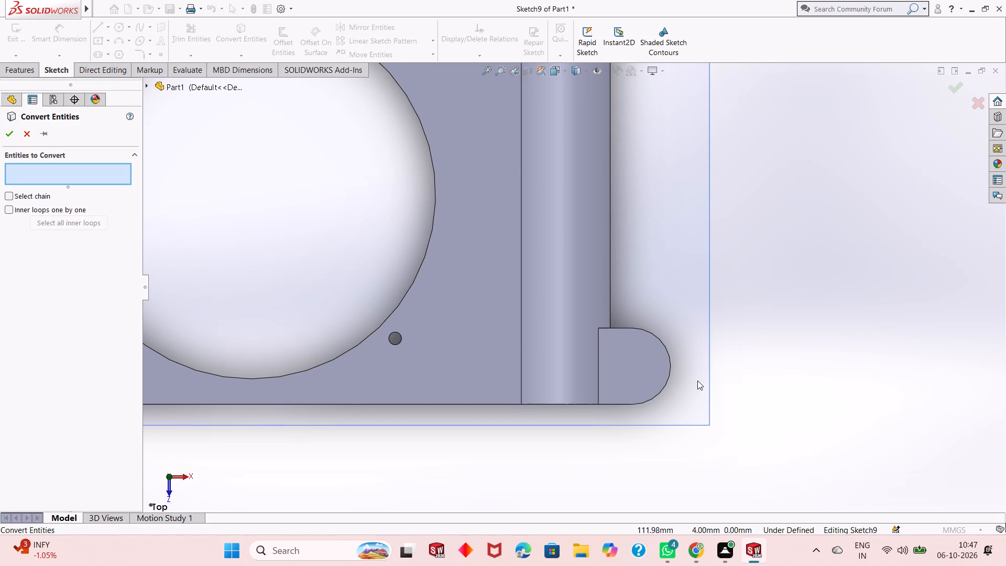
{"action": "left_click", "coordinate": [621, 329], "text": "ctrl"}
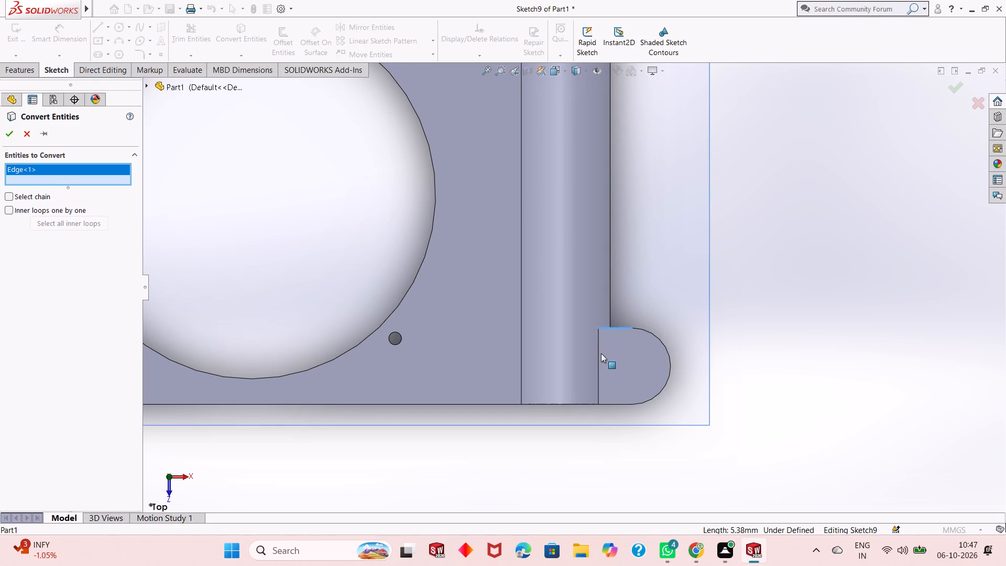
{"action": "left_click", "coordinate": [598, 365], "text": "ctrl"}
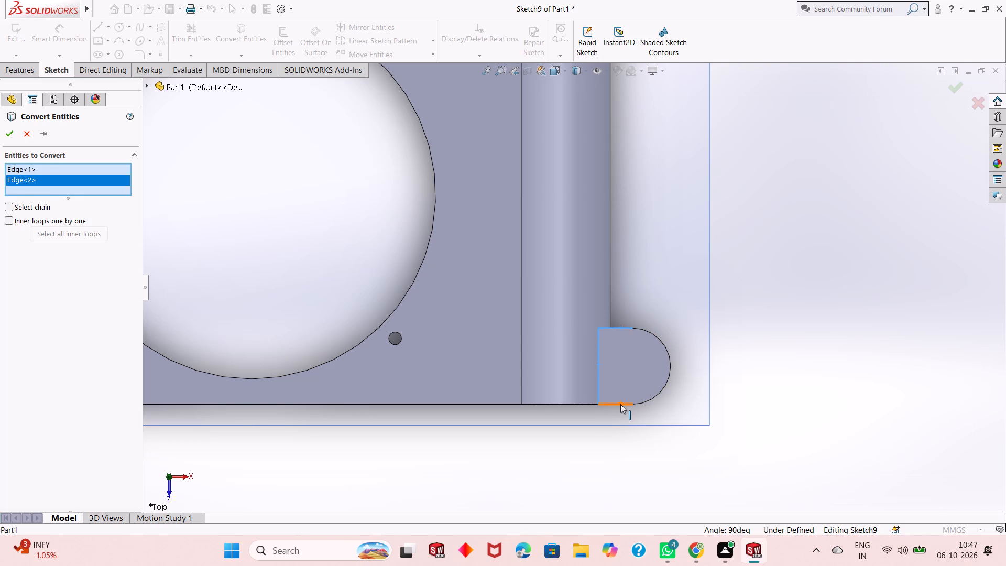
{"action": "left_click", "coordinate": [620, 404], "text": "ctrl"}
{"action": "left_click", "coordinate": [666, 384], "text": "ctrl"}
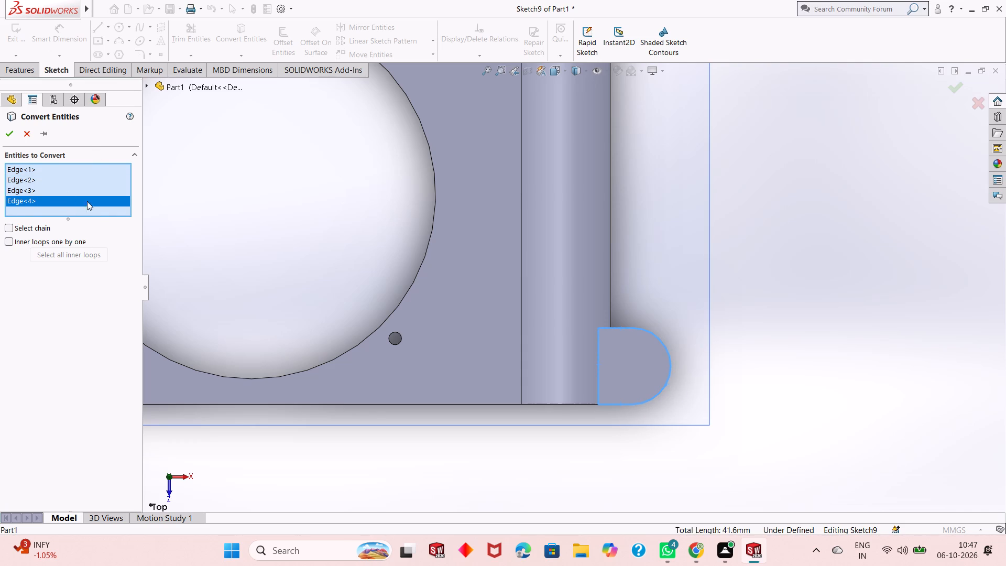
{"action": "left_click", "coordinate": [7, 132]}
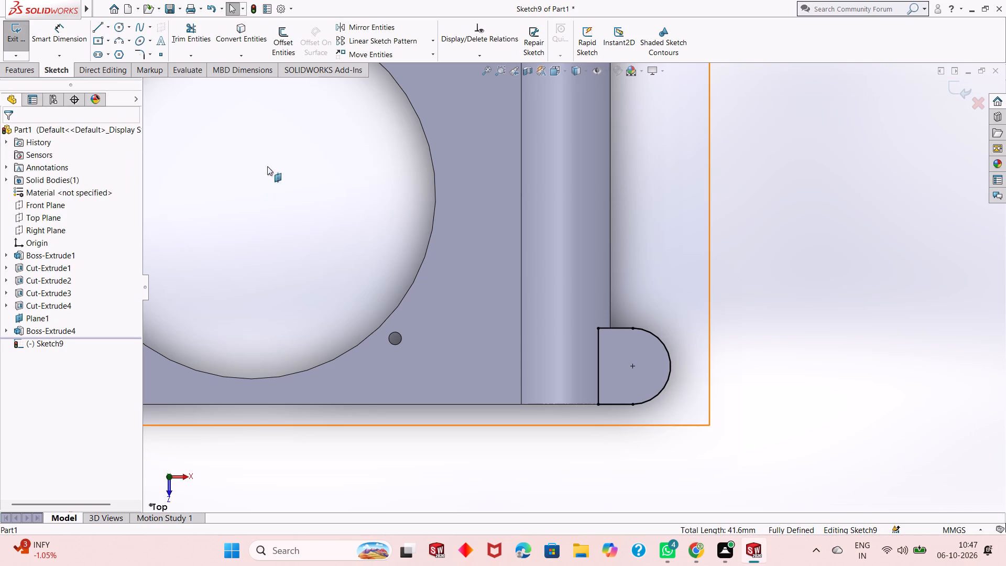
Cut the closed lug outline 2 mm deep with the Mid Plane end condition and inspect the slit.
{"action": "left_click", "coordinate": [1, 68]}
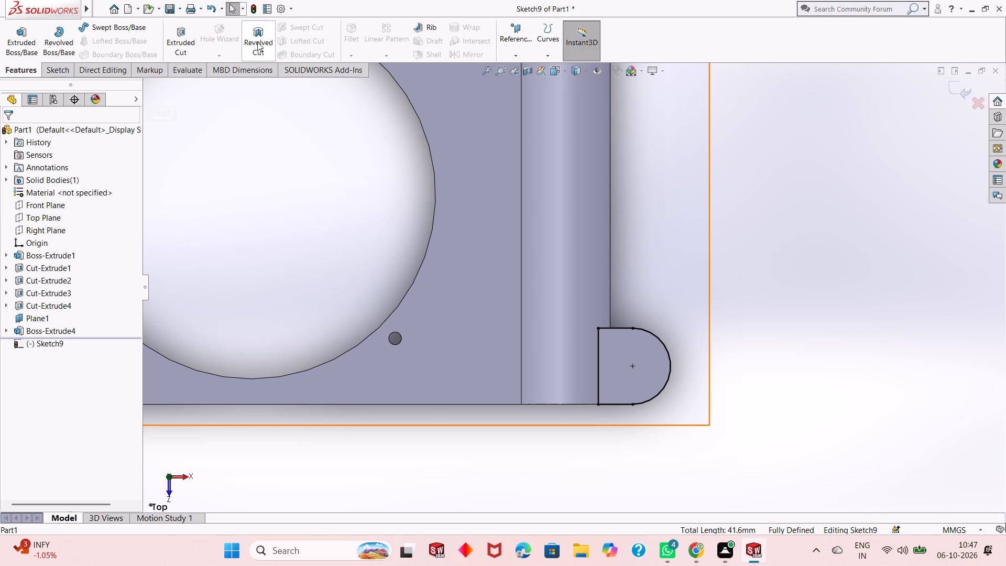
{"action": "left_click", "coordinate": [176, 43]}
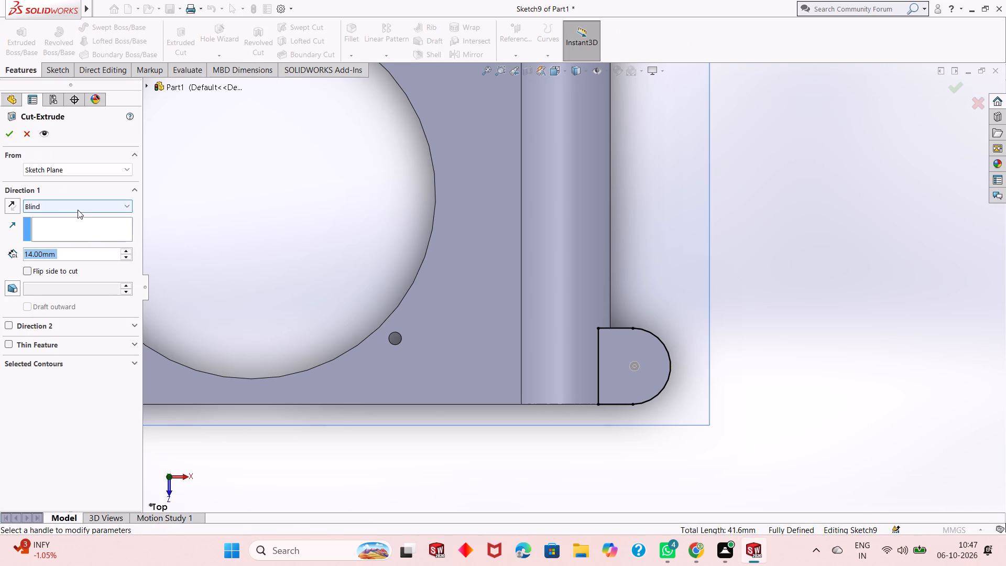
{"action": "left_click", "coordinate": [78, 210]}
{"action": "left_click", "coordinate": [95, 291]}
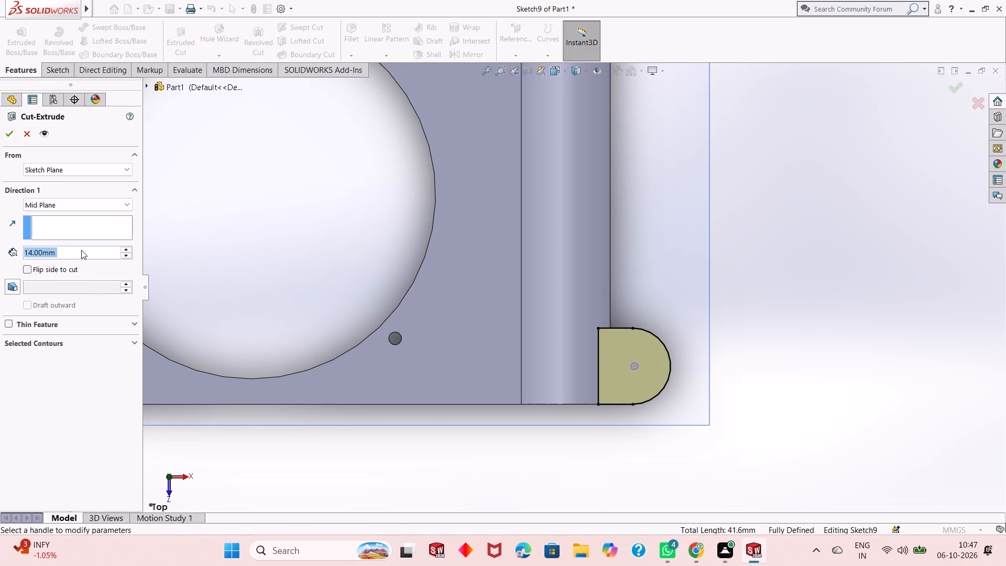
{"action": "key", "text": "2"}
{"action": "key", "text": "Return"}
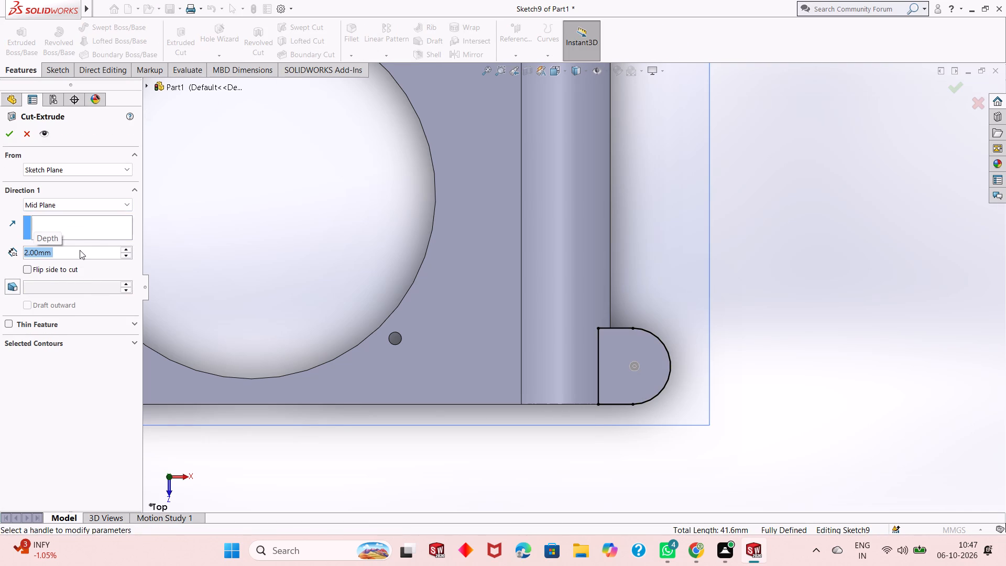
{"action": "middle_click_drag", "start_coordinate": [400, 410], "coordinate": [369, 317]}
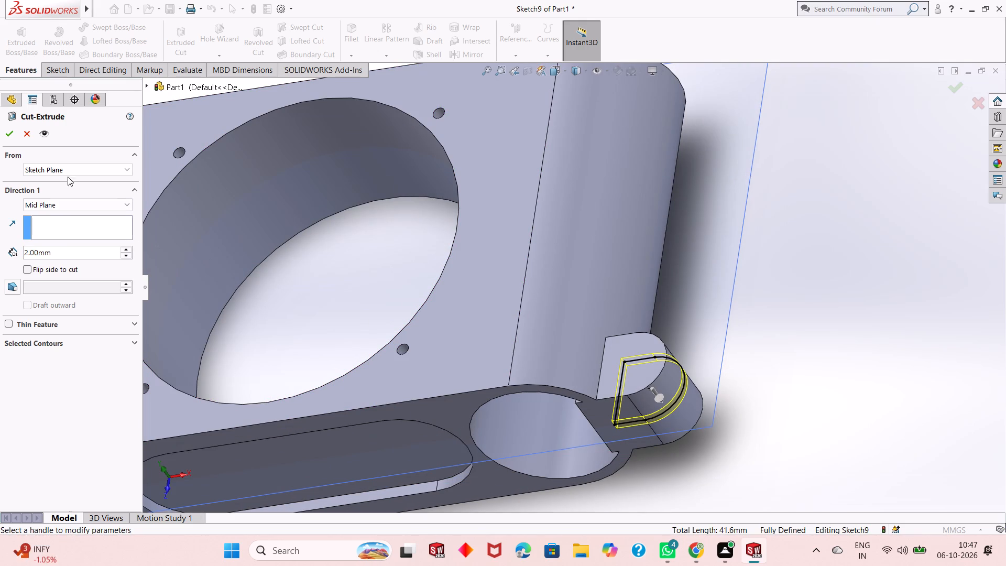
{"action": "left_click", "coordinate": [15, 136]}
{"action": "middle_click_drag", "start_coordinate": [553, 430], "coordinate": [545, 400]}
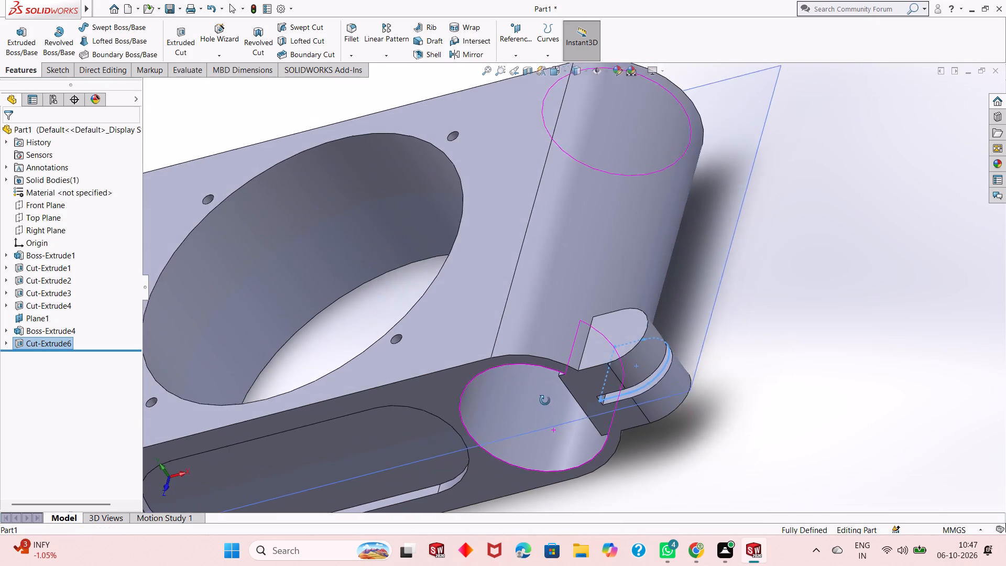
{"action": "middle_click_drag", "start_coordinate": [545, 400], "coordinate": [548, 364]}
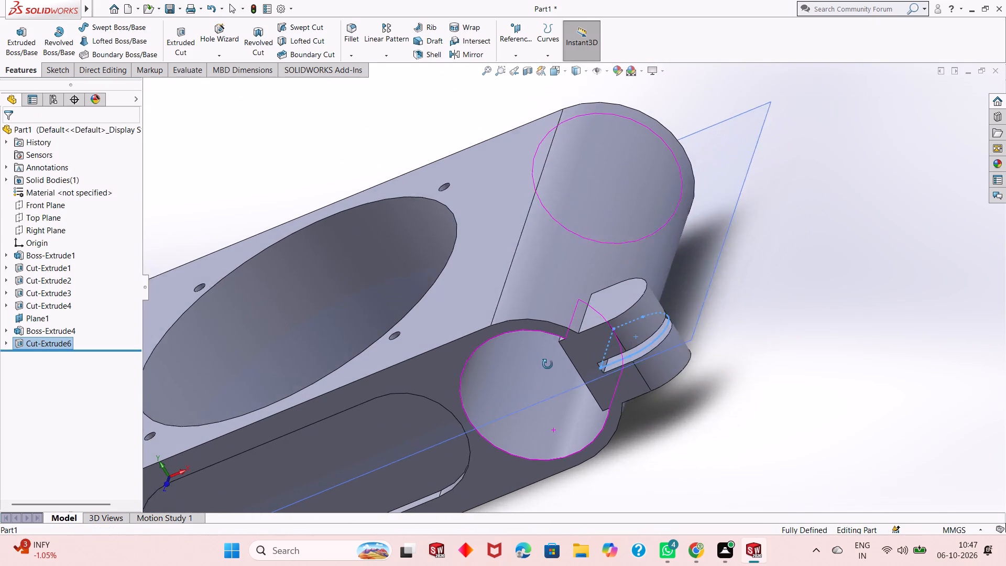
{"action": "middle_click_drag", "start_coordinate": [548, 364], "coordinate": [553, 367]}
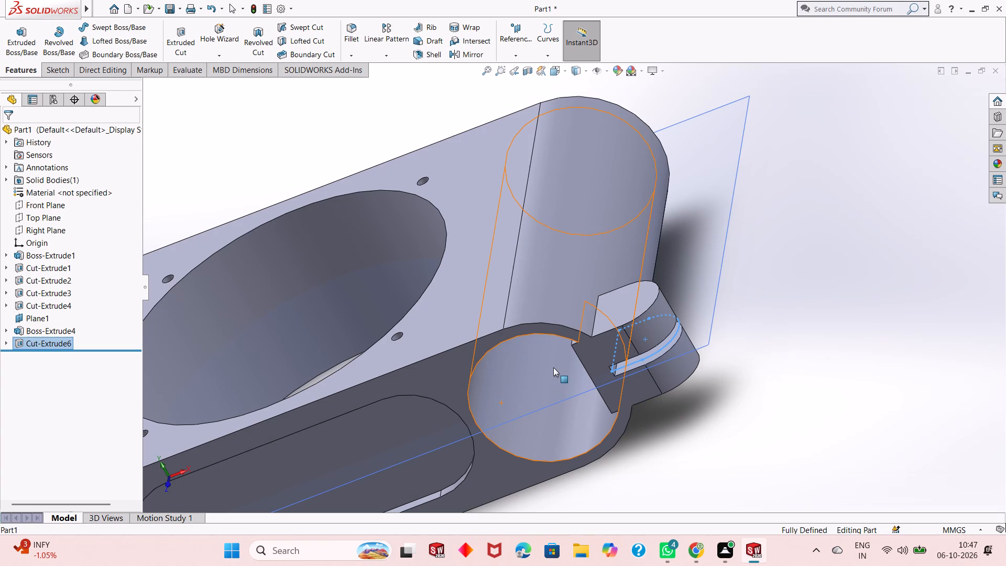
Undo the 2 mm cut, its converted outline sketch and the lug extrusion, back to the lug profile sketch.
{"action": "key", "text": "ctrl+z"}
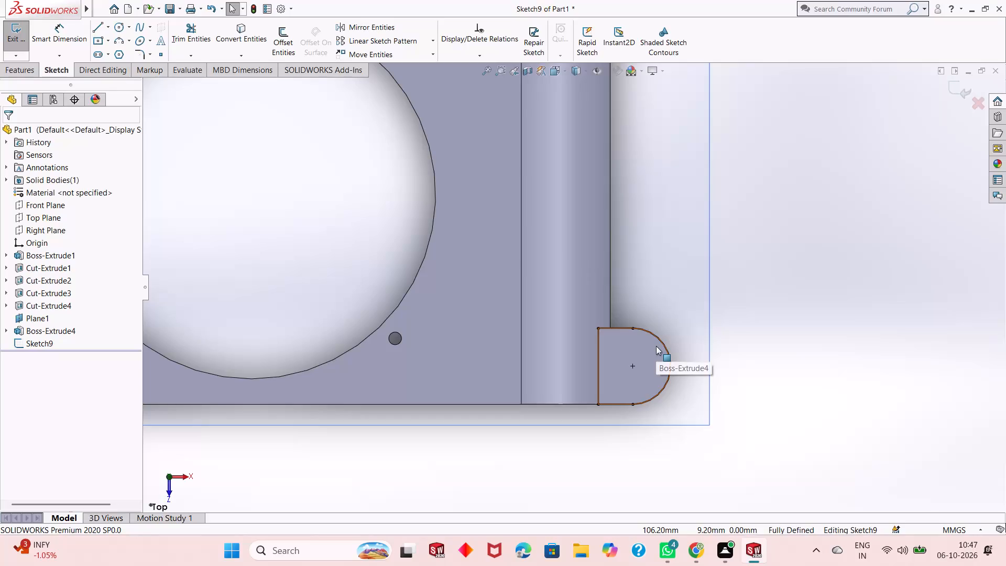
{"action": "left_click", "coordinate": [599, 361]}
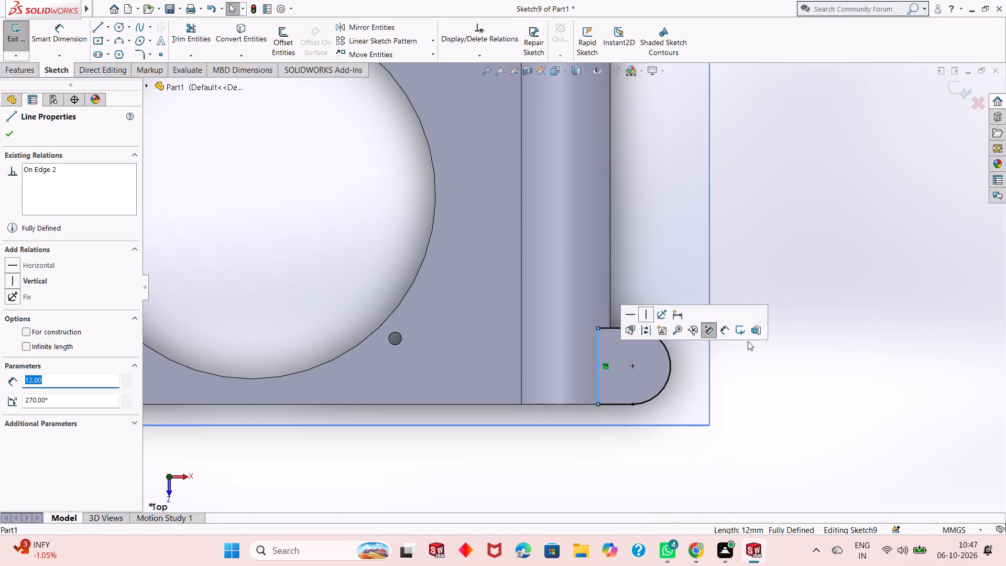
{"action": "key", "text": "Escape"}
{"action": "key", "text": "Escape"}
{"action": "key", "text": "Escape"}
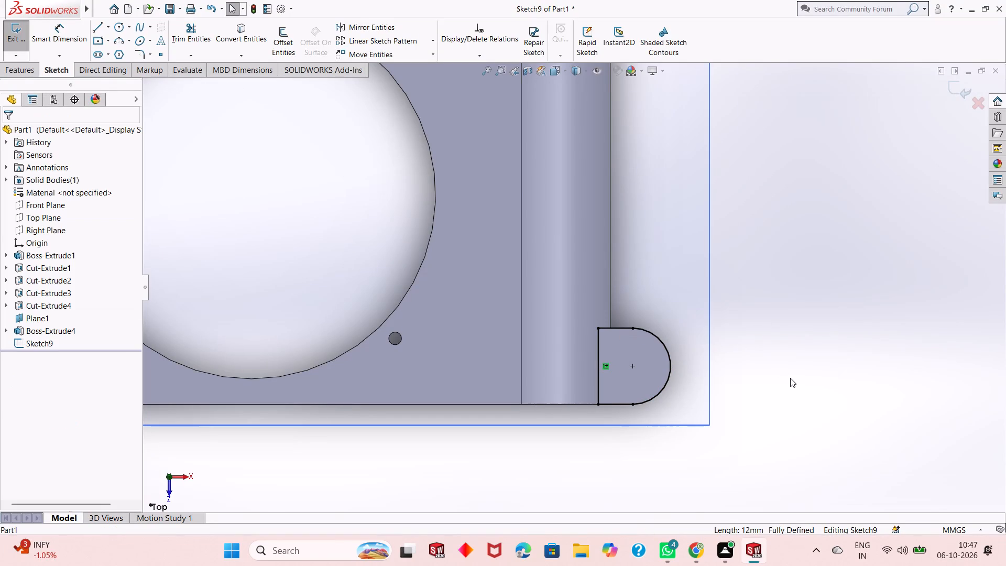
{"action": "key", "text": "ctrl+z"}
{"action": "key", "text": "ctrl+z"}
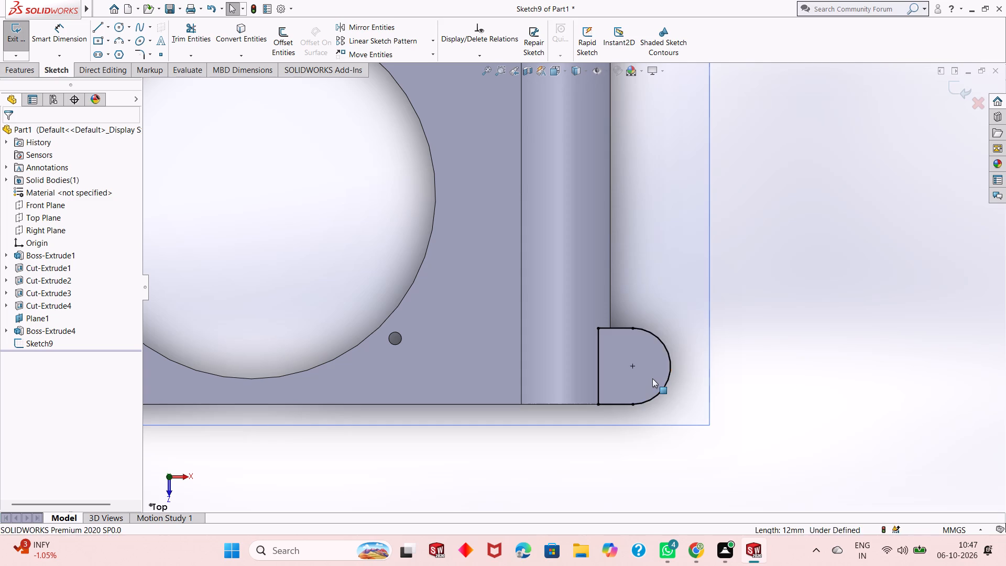
{"action": "key", "text": "ctrl+z"}
{"action": "key", "text": "ctrl+z"}
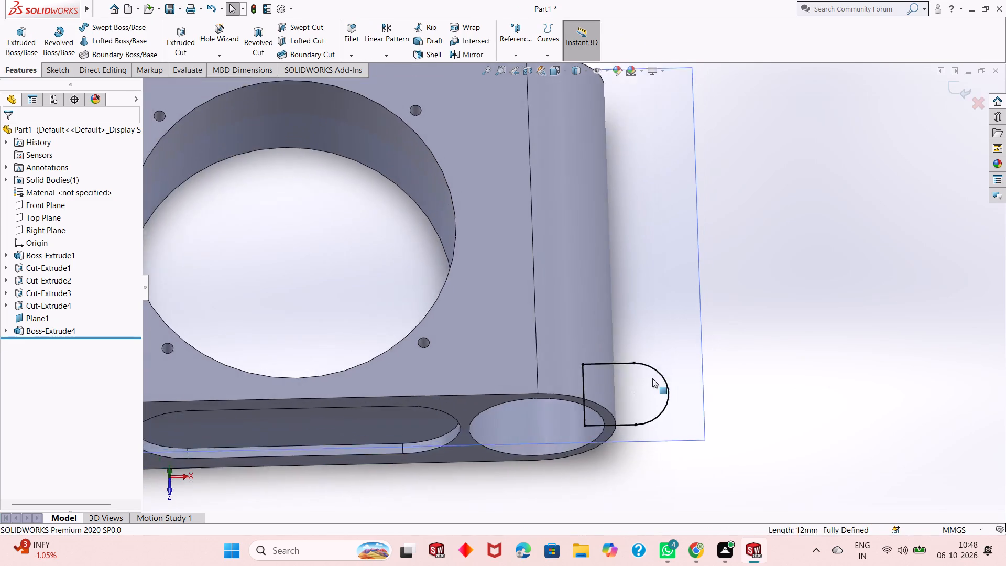
Set the length of the lug profile's straight side to 6 mm and check it against the large end hole.
{"action": "double_click", "coordinate": [668, 391]}
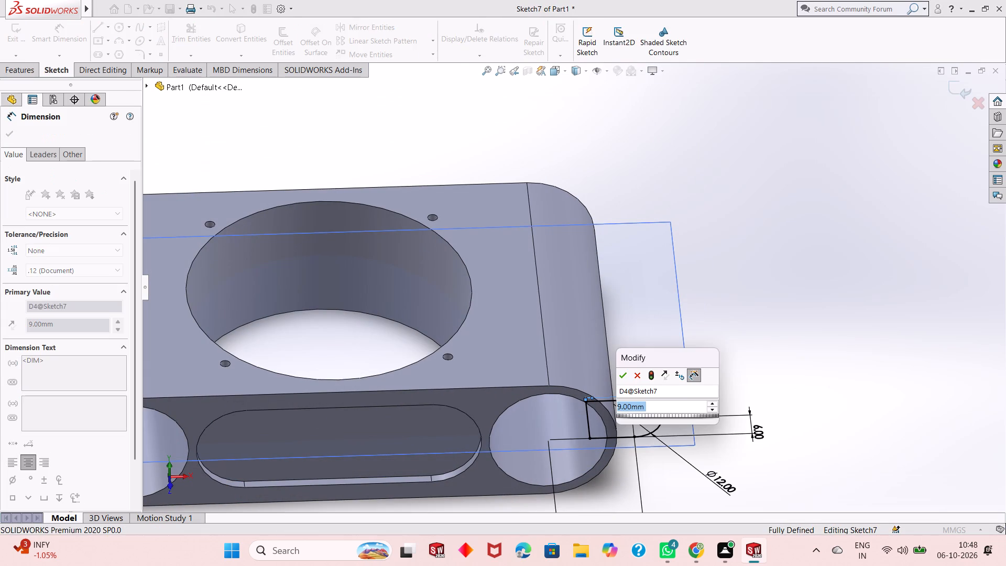
{"action": "key", "text": "6"}
{"action": "key", "text": "Return"}
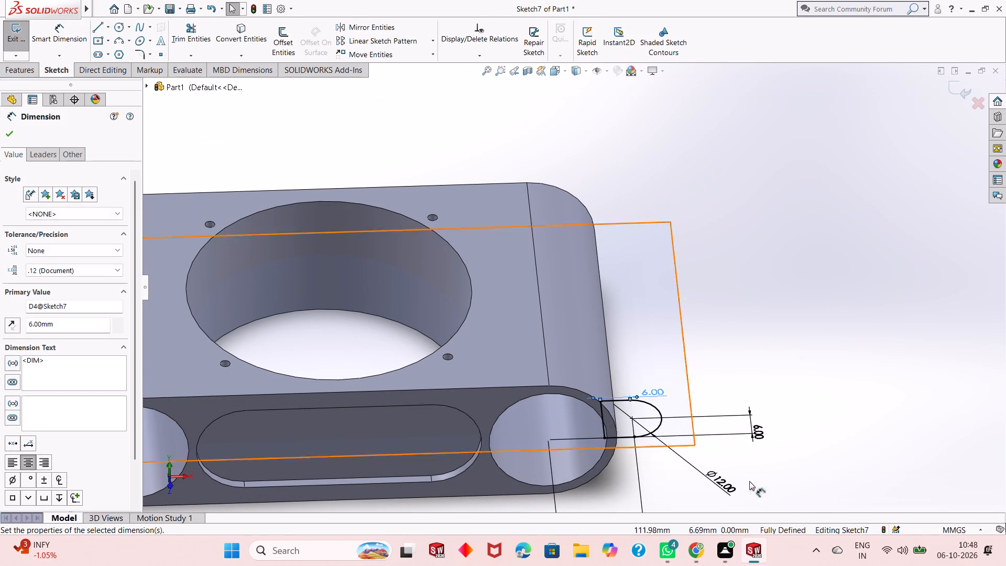
{"action": "middle_click_drag", "start_coordinate": [697, 452], "coordinate": [715, 420]}
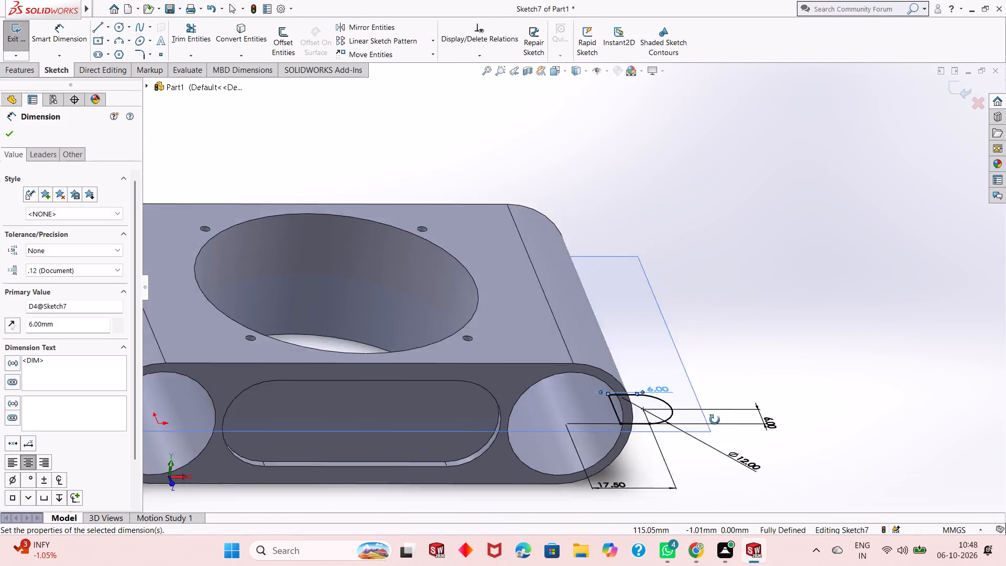
{"action": "middle_click_drag", "start_coordinate": [715, 420], "coordinate": [691, 383]}
{"action": "scroll", "coordinate": [581, 424], "scroll_direction": "down", "scroll_amount": 4}
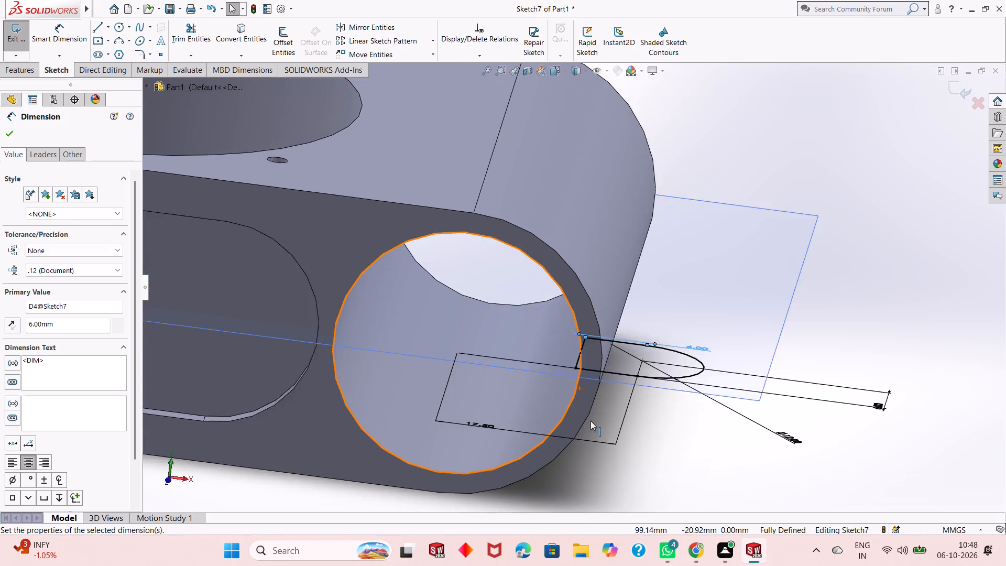
{"action": "scroll", "coordinate": [591, 421], "scroll_direction": "down", "scroll_amount": 3}
{"action": "middle_click_drag", "start_coordinate": [701, 448], "coordinate": [712, 419]}
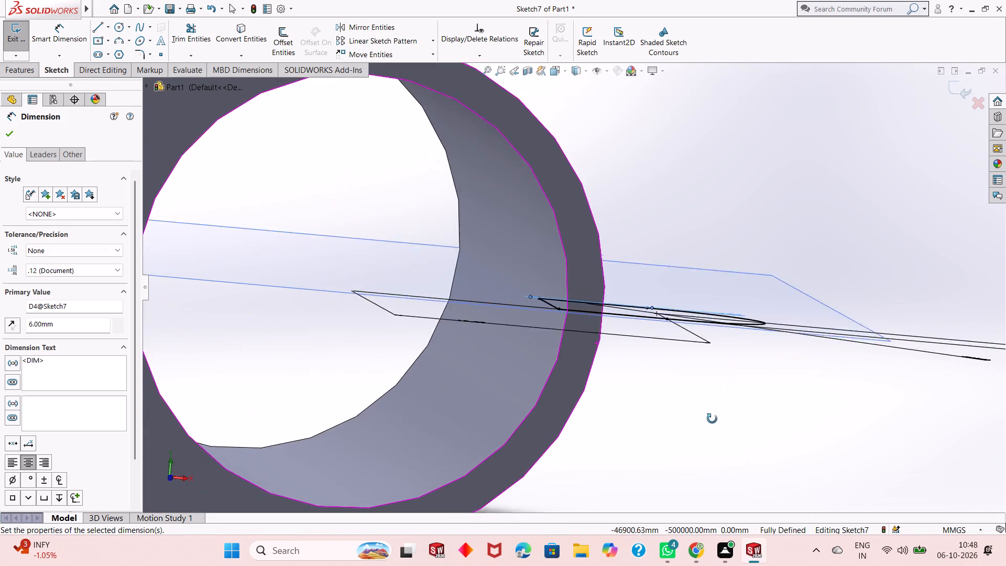
{"action": "middle_click_drag", "start_coordinate": [712, 419], "coordinate": [705, 434]}
{"action": "left_click", "coordinate": [7, 133]}
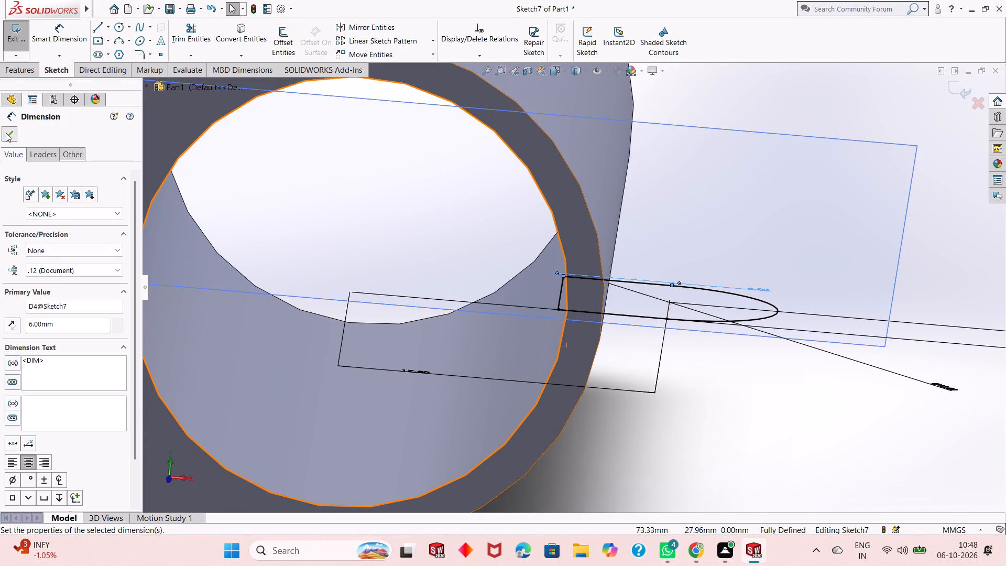
Extrude the shortened lug profile 14 mm with the Mid Plane end condition, merged with the body.
{"action": "left_click", "coordinate": [11, 71]}
{"action": "left_click", "coordinate": [40, 46]}
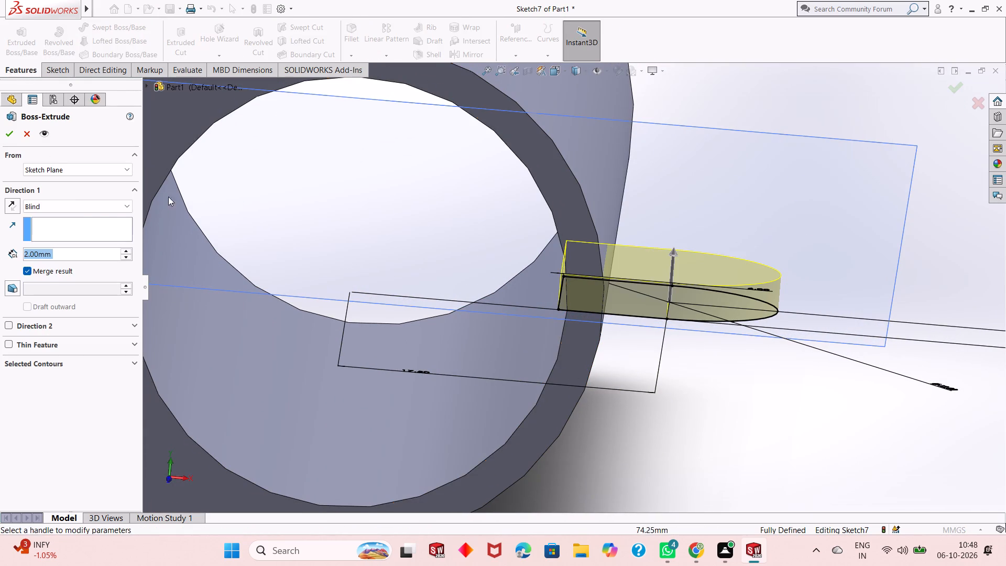
{"action": "left_click", "coordinate": [103, 209]}
{"action": "left_click", "coordinate": [116, 288]}
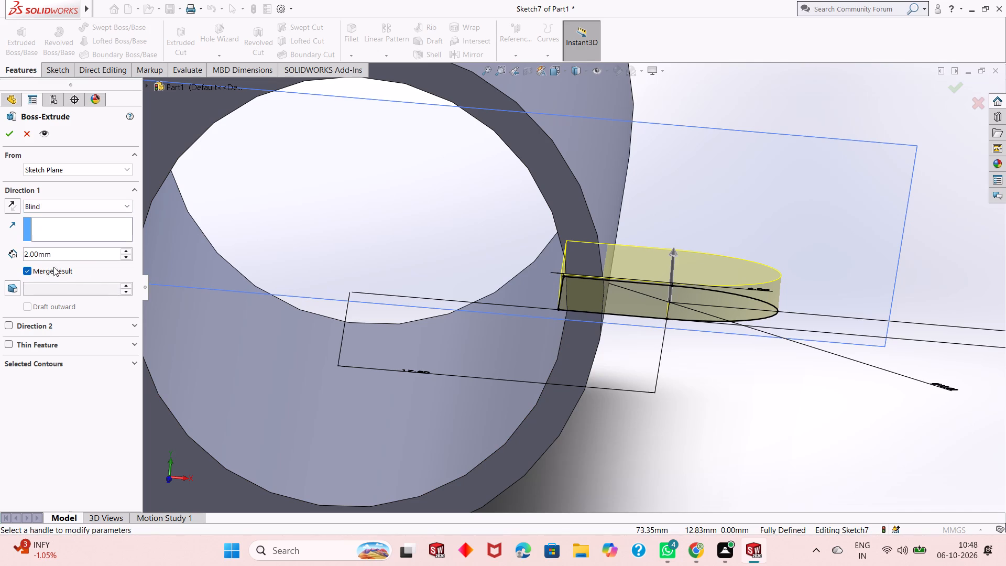
{"action": "double_click", "coordinate": [63, 254]}
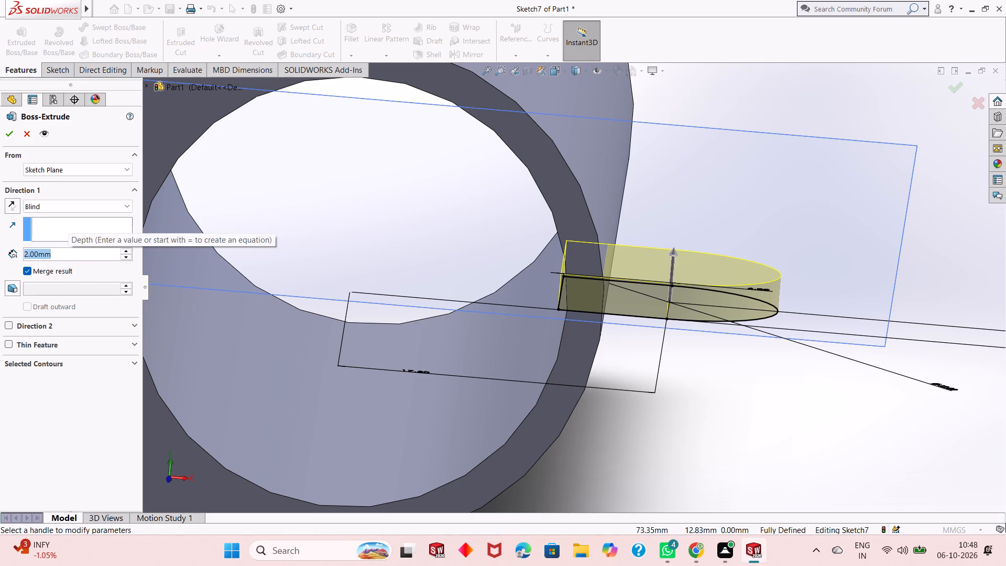
{"action": "type", "text": "14"}
{"action": "key", "text": "Return"}
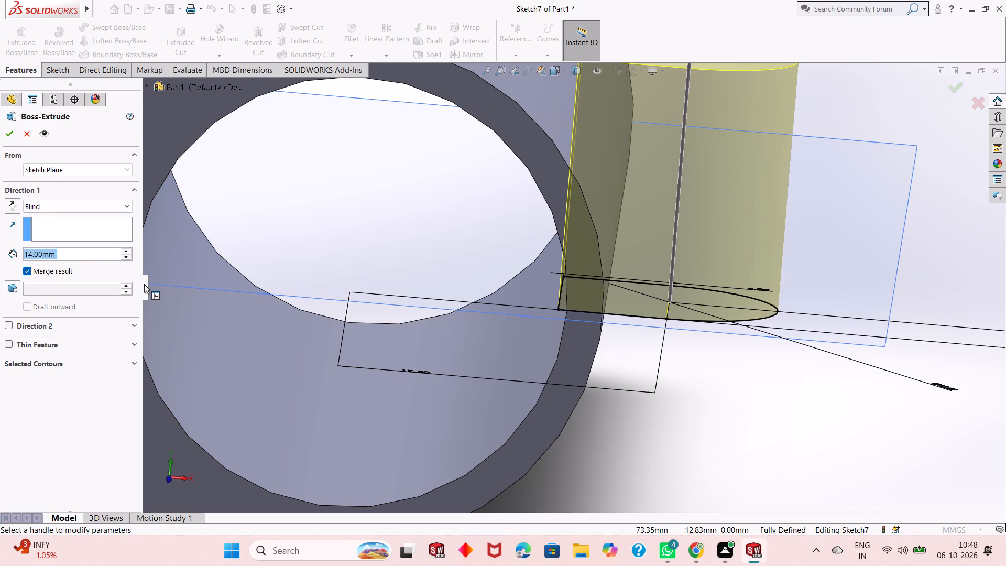
{"action": "middle_click_drag", "start_coordinate": [673, 375], "coordinate": [673, 347]}
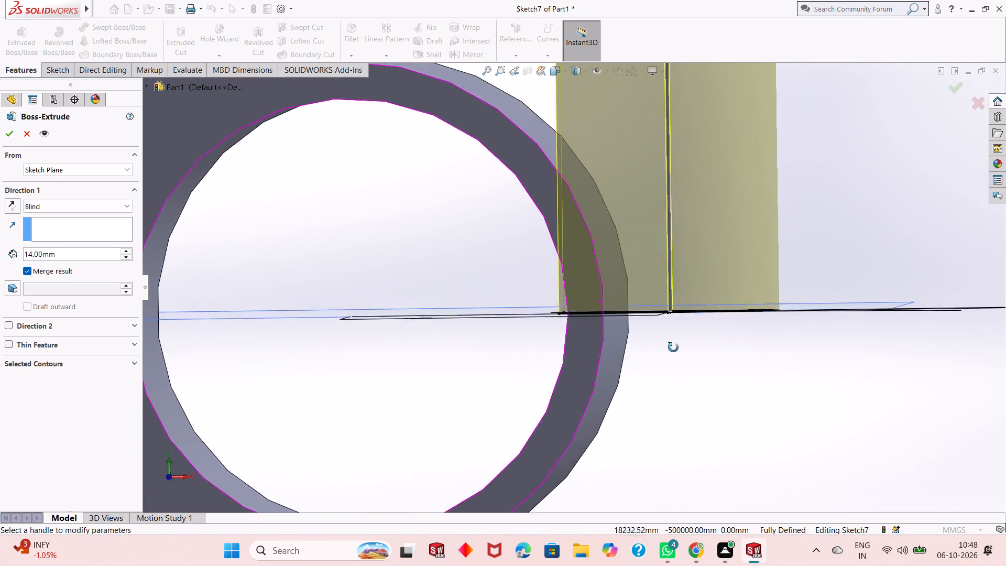
{"action": "middle_click_drag", "start_coordinate": [673, 347], "coordinate": [677, 343]}
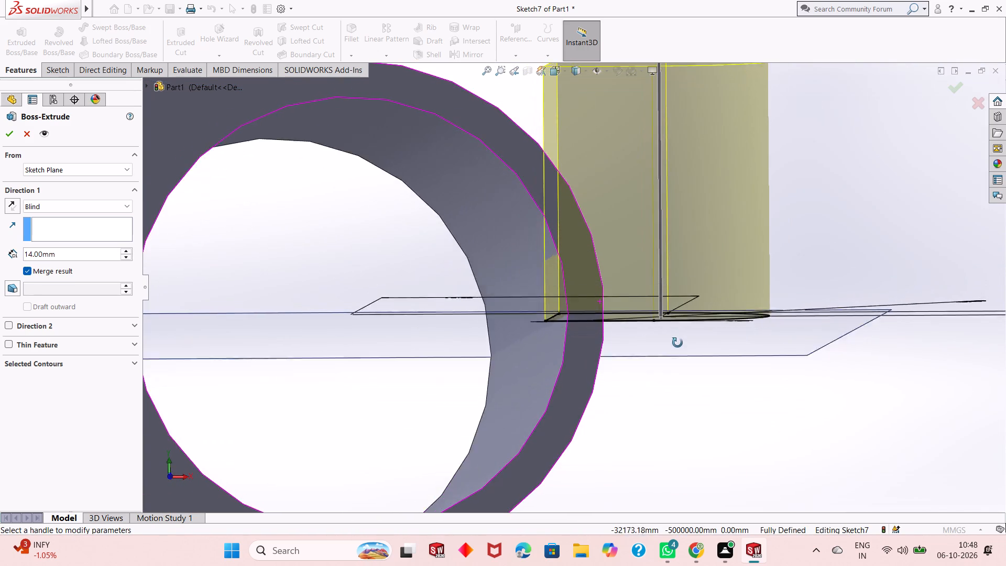
{"action": "middle_click_drag", "start_coordinate": [677, 343], "coordinate": [672, 359]}
{"action": "scroll", "coordinate": [668, 372], "scroll_direction": "up", "scroll_amount": 4}
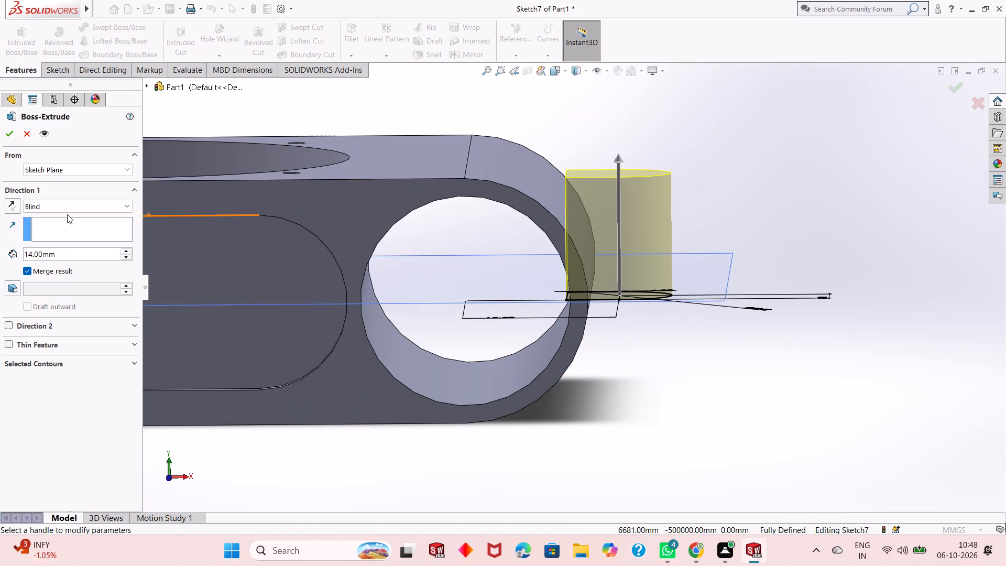
{"action": "left_click", "coordinate": [73, 209]}
{"action": "left_click", "coordinate": [89, 279]}
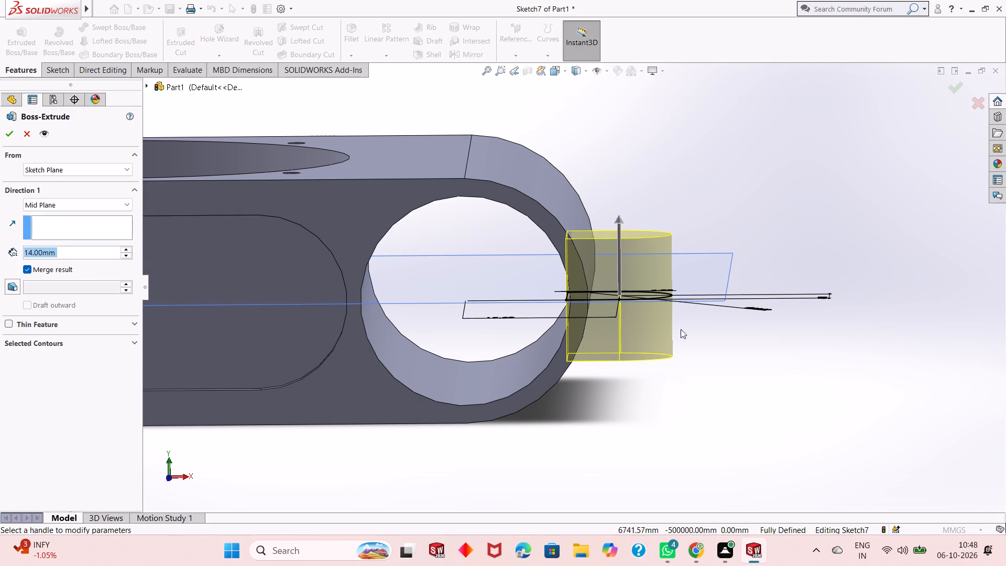
{"action": "middle_click_drag", "start_coordinate": [580, 365], "coordinate": [577, 319]}
{"action": "scroll", "coordinate": [573, 351], "scroll_direction": "down", "scroll_amount": 4}
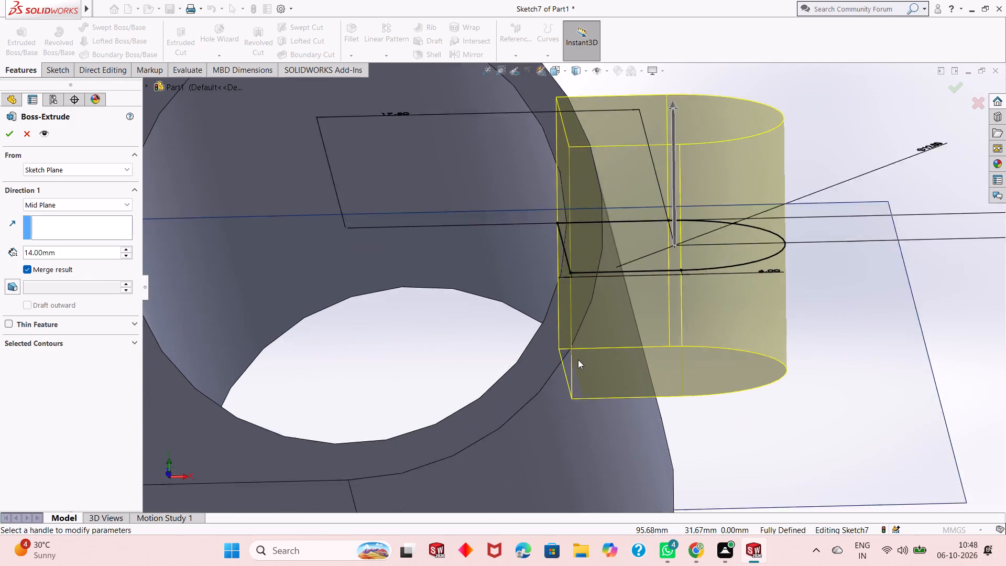
{"action": "scroll", "coordinate": [578, 360], "scroll_direction": "down", "scroll_amount": 1}
{"action": "middle_click_drag", "start_coordinate": [692, 400], "coordinate": [700, 419]}
{"action": "scroll", "coordinate": [700, 419], "scroll_direction": "up", "scroll_amount": 3}
{"action": "middle_click_drag", "start_coordinate": [710, 407], "coordinate": [709, 431]}
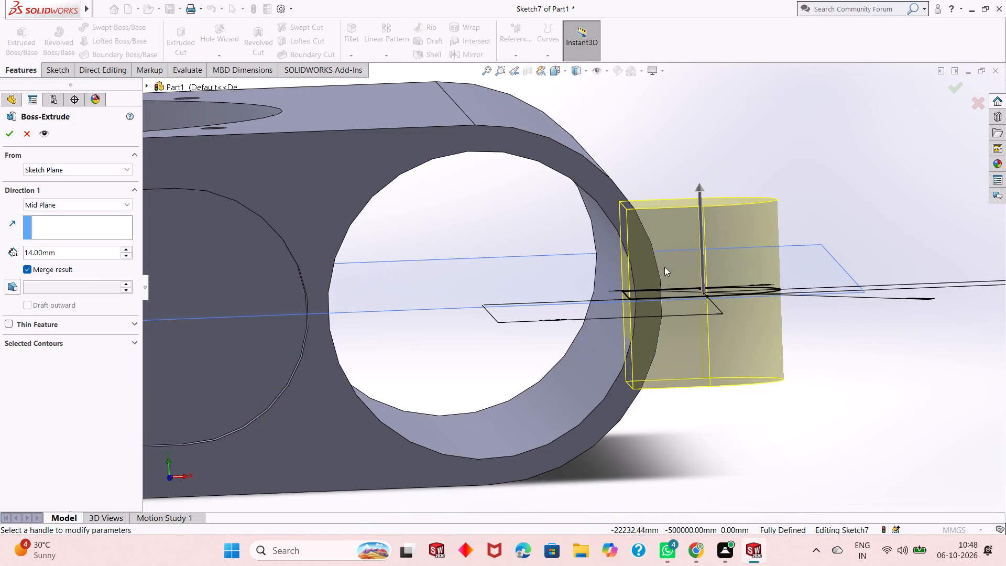
{"action": "scroll", "coordinate": [658, 224], "scroll_direction": "down", "scroll_amount": 4}
{"action": "middle_click_drag", "start_coordinate": [655, 190], "coordinate": [649, 198]}
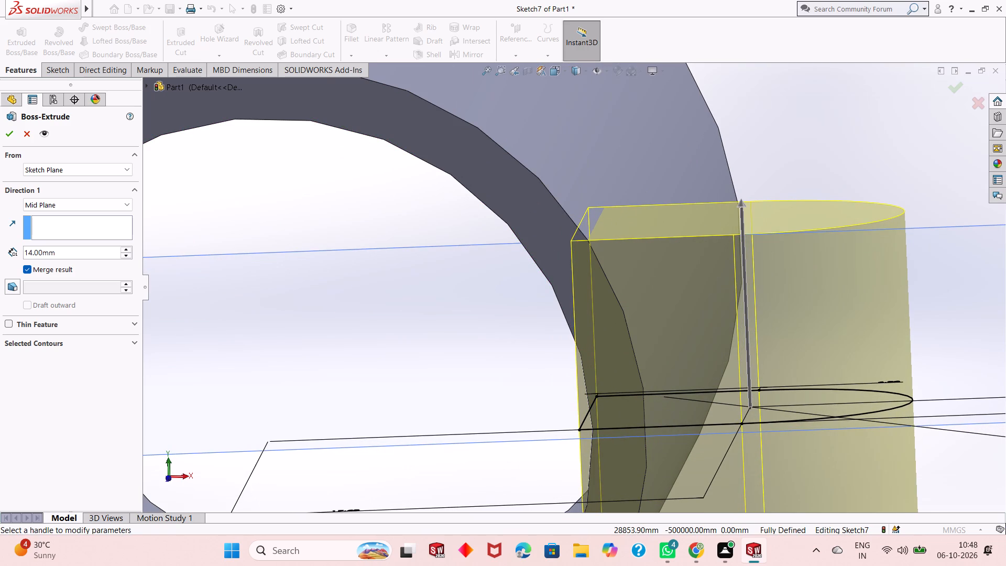
{"action": "left_click", "coordinate": [8, 136]}
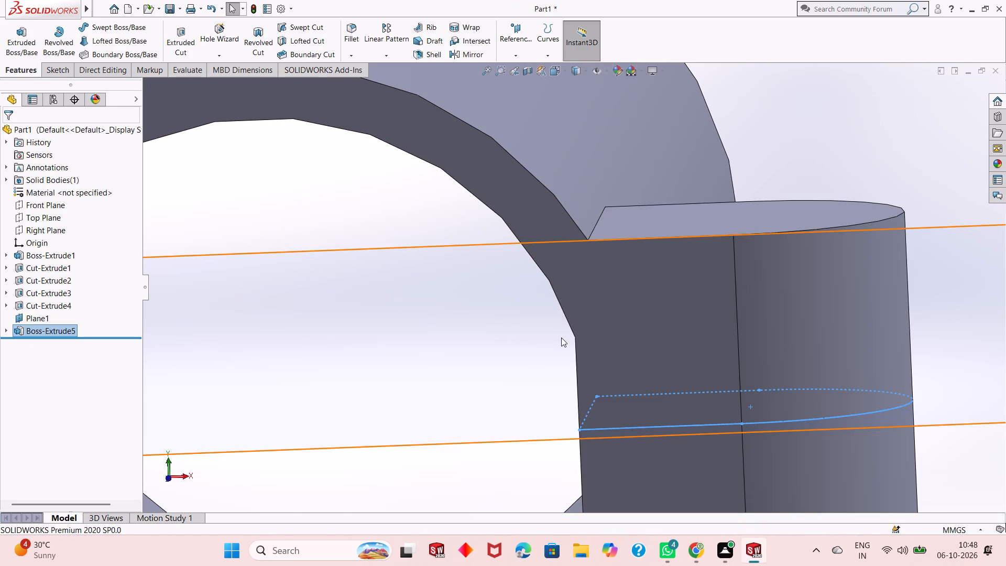
Check how the lug meets the large end hole and start a new sketch on Plane1.
{"action": "key", "text": "grave"}
{"action": "scroll", "coordinate": [603, 358], "scroll_direction": "up", "scroll_amount": 1}
{"action": "middle_click_drag", "start_coordinate": [603, 358], "coordinate": [615, 346]}
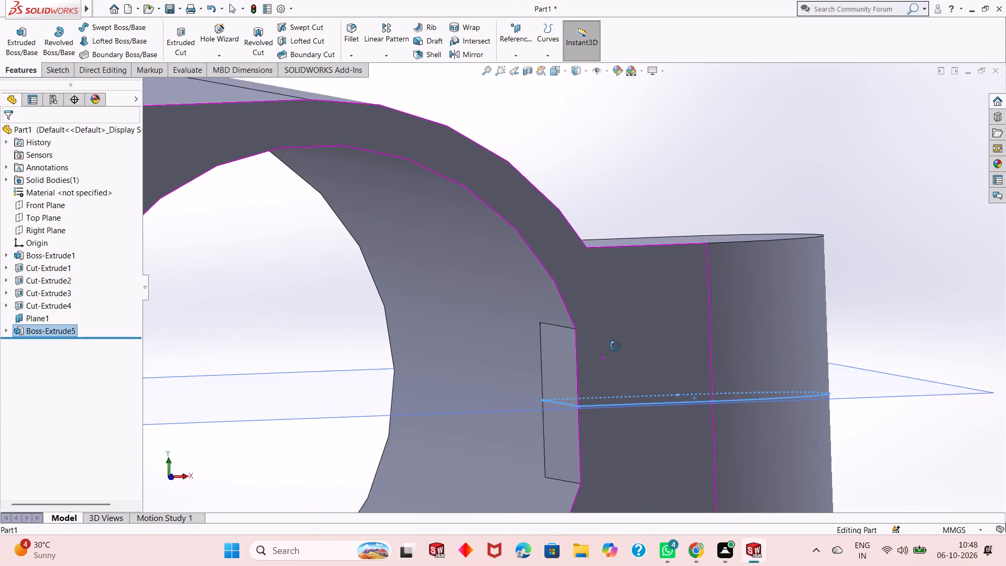
{"action": "middle_click_drag", "start_coordinate": [615, 346], "coordinate": [603, 350]}
{"action": "scroll", "coordinate": [603, 350], "scroll_direction": "up", "scroll_amount": 4}
{"action": "middle_click_drag", "start_coordinate": [606, 341], "coordinate": [614, 365]}
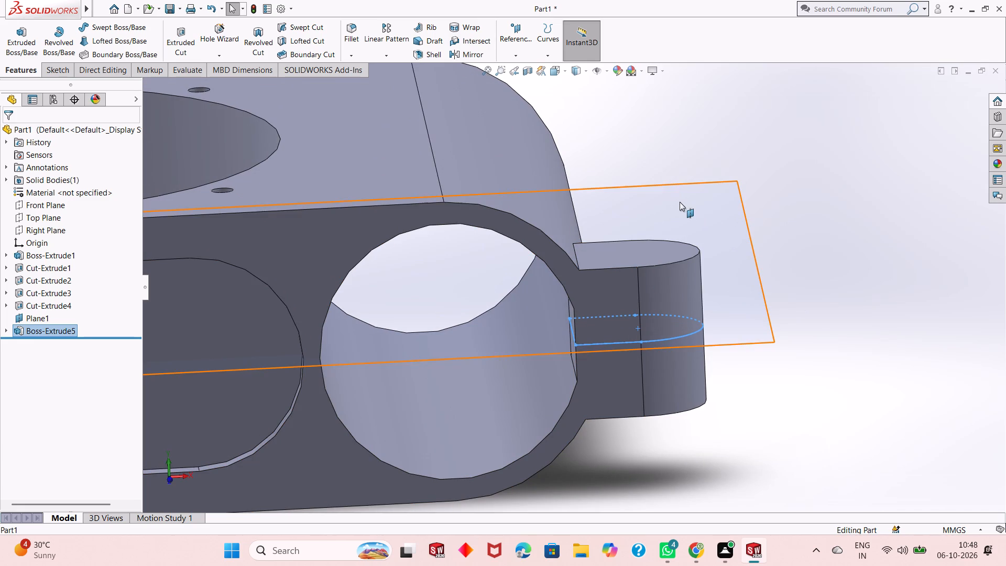
{"action": "left_click", "coordinate": [681, 202]}
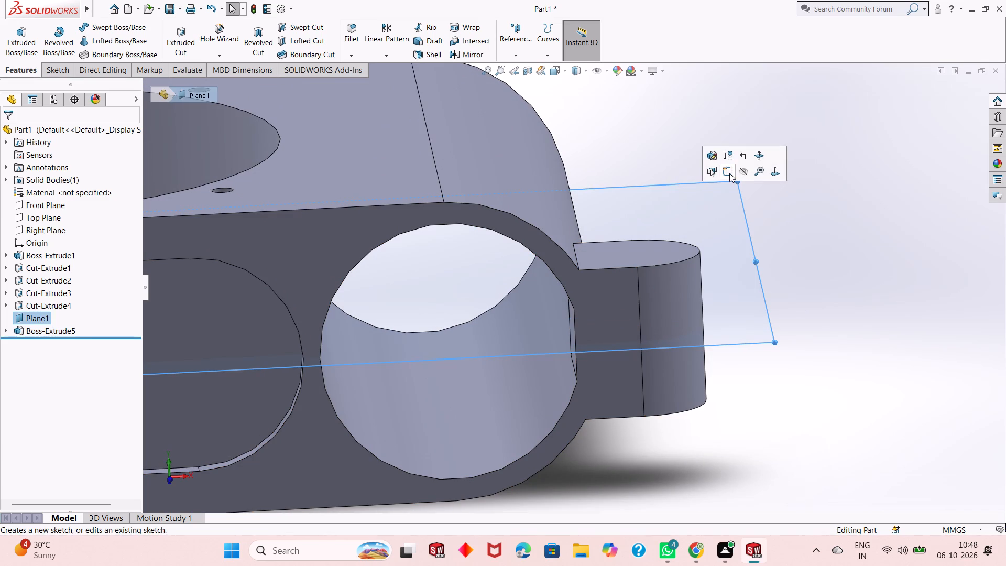
{"action": "left_click", "coordinate": [729, 173]}
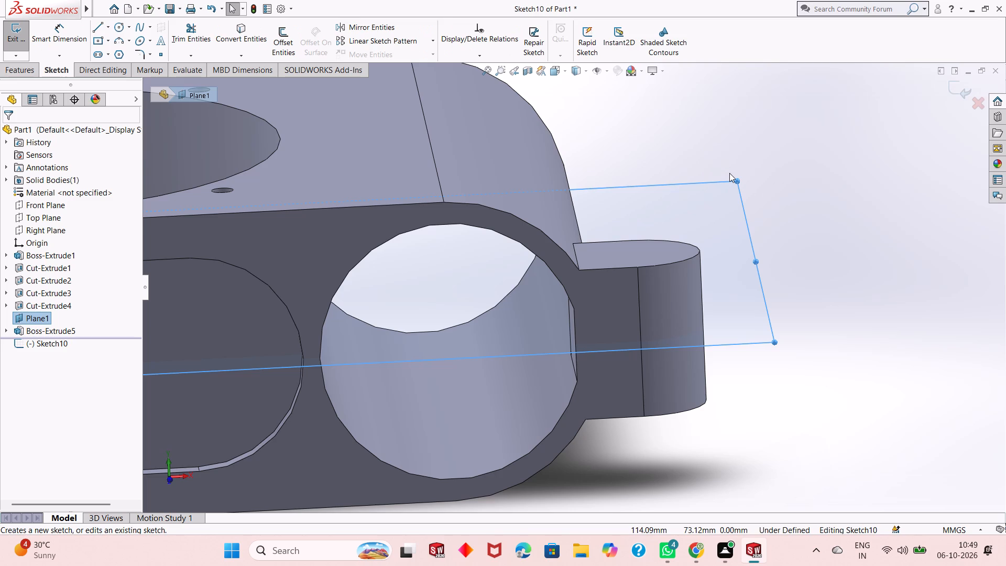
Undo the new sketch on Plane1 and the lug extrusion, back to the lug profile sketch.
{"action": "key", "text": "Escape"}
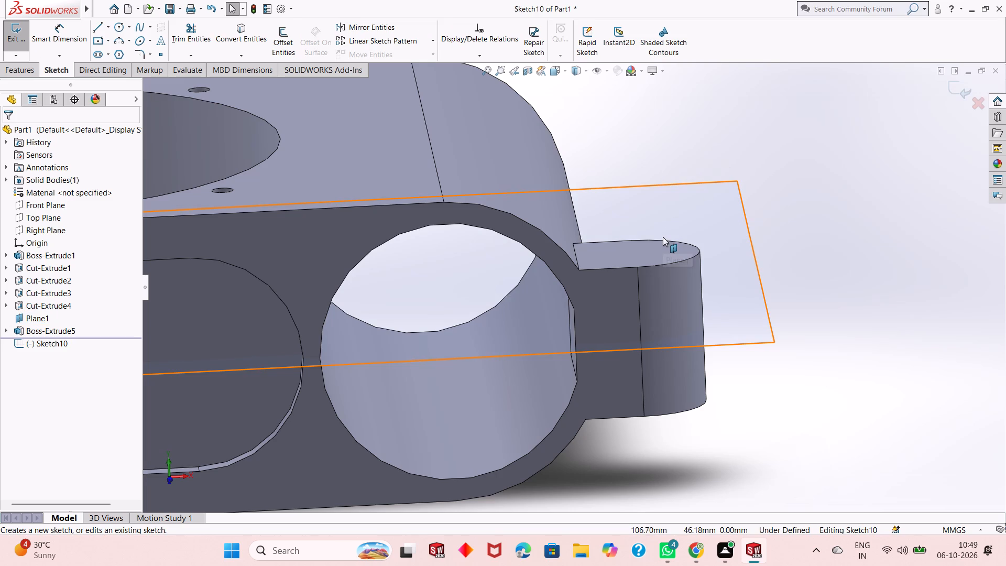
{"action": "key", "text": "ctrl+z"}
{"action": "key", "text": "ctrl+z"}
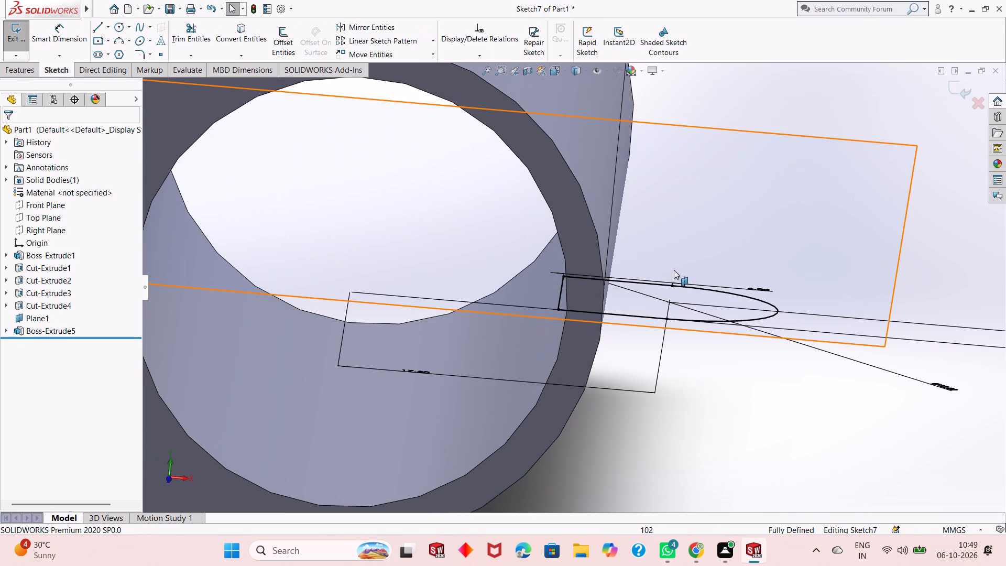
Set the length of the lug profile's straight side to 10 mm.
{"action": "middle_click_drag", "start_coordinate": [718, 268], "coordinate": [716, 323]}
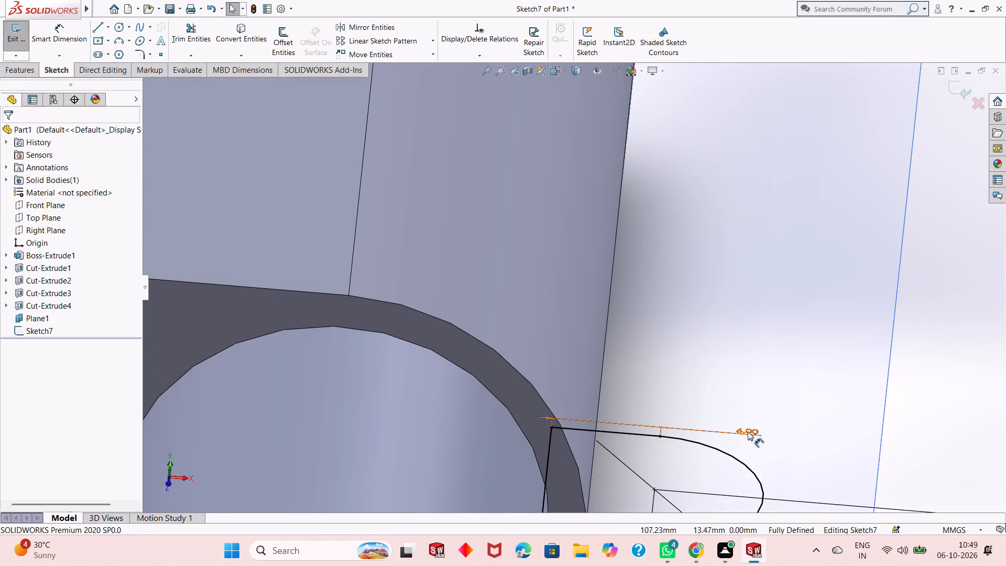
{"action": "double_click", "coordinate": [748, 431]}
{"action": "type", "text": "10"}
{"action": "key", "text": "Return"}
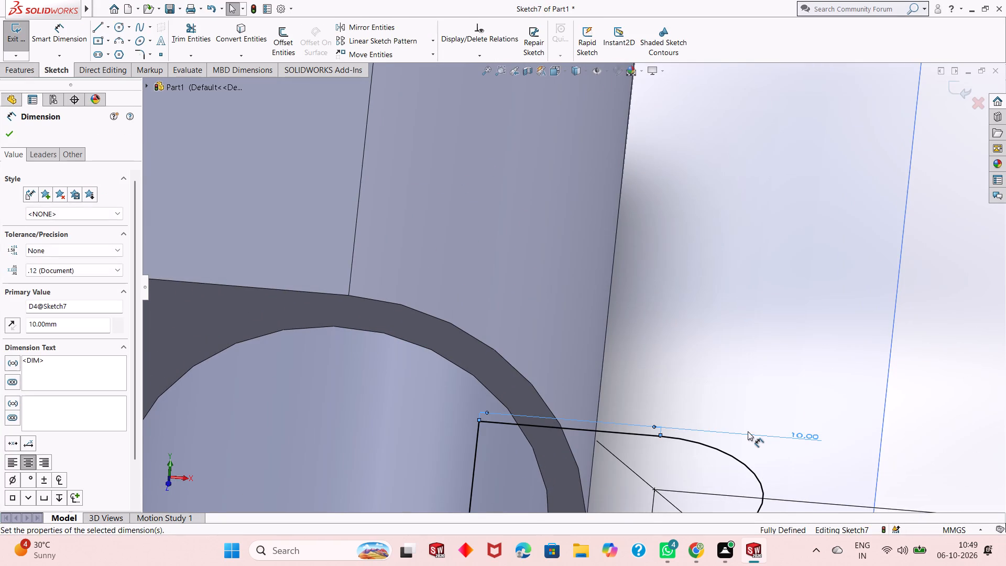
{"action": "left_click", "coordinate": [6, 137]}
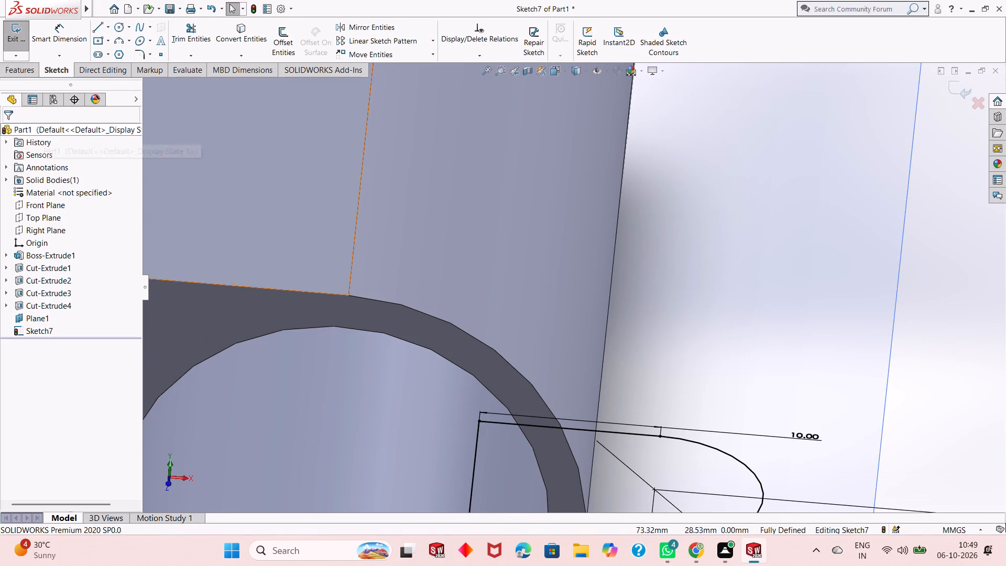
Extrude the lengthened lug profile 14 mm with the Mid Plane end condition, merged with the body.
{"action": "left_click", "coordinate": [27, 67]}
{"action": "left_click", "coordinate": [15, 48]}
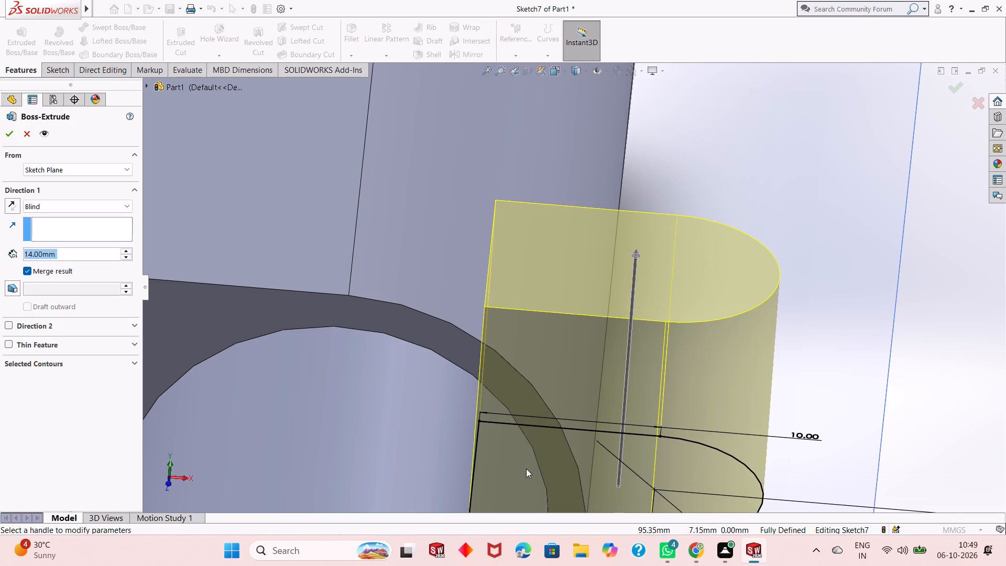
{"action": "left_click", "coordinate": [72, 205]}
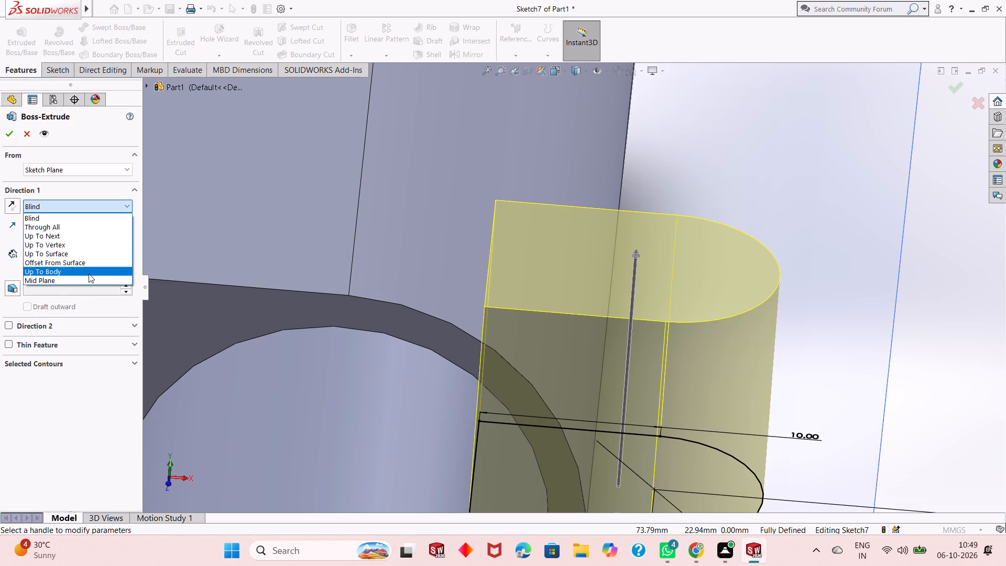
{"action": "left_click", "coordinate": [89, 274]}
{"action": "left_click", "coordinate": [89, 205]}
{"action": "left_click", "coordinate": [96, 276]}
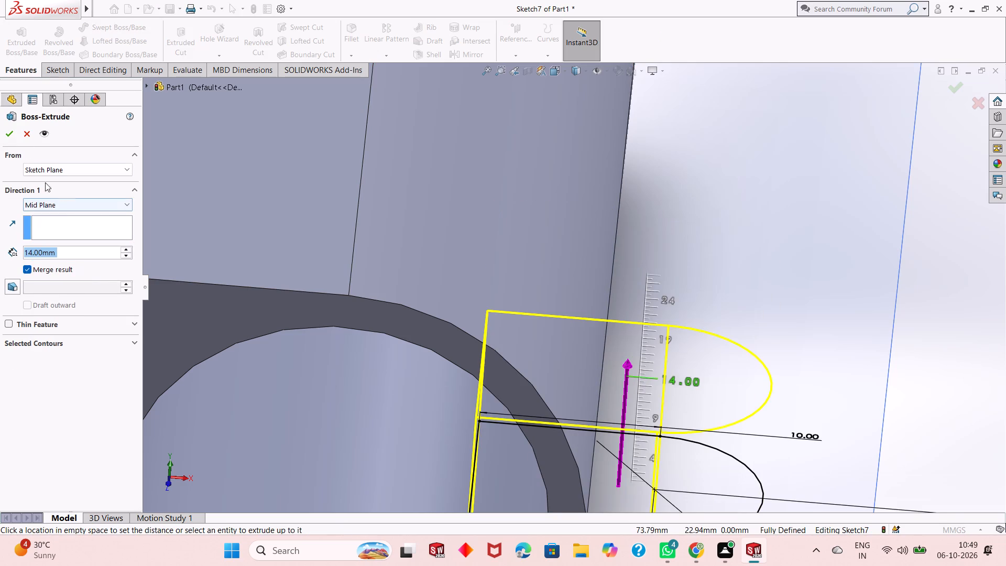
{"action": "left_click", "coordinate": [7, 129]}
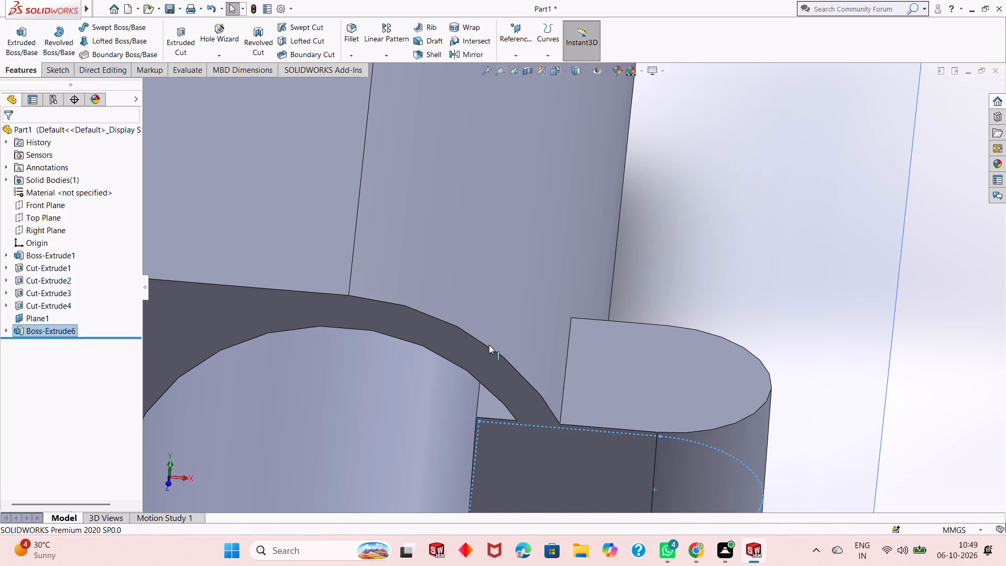
Examine from several angles how the longer lug meets the wall of the large end hole.
{"action": "scroll", "coordinate": [549, 397], "scroll_direction": "up", "scroll_amount": 1}
{"action": "middle_click_drag", "start_coordinate": [750, 396], "coordinate": [720, 331]}
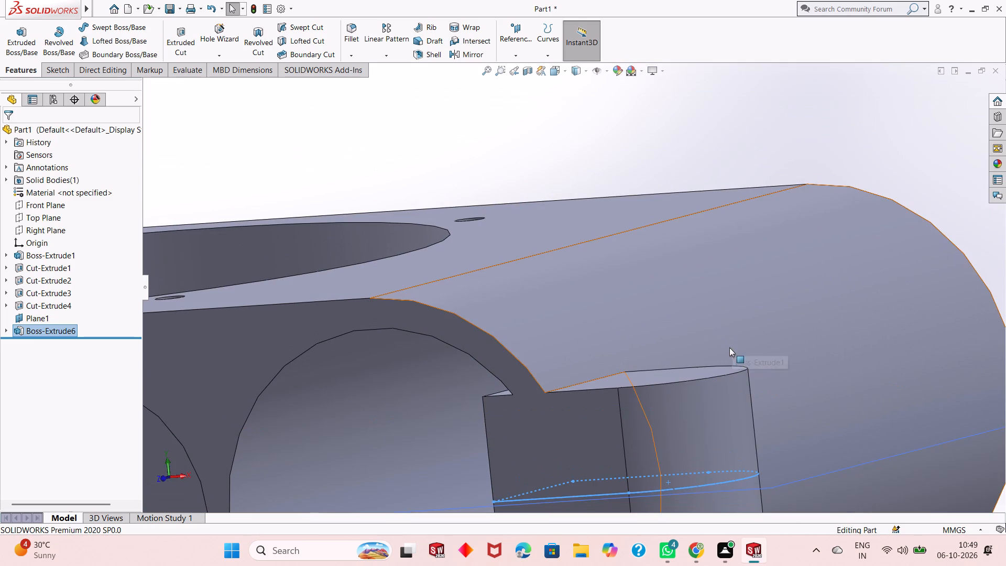
{"action": "middle_click_drag", "start_coordinate": [620, 347], "coordinate": [642, 369]}
{"action": "scroll", "coordinate": [685, 397], "scroll_direction": "up", "scroll_amount": 4}
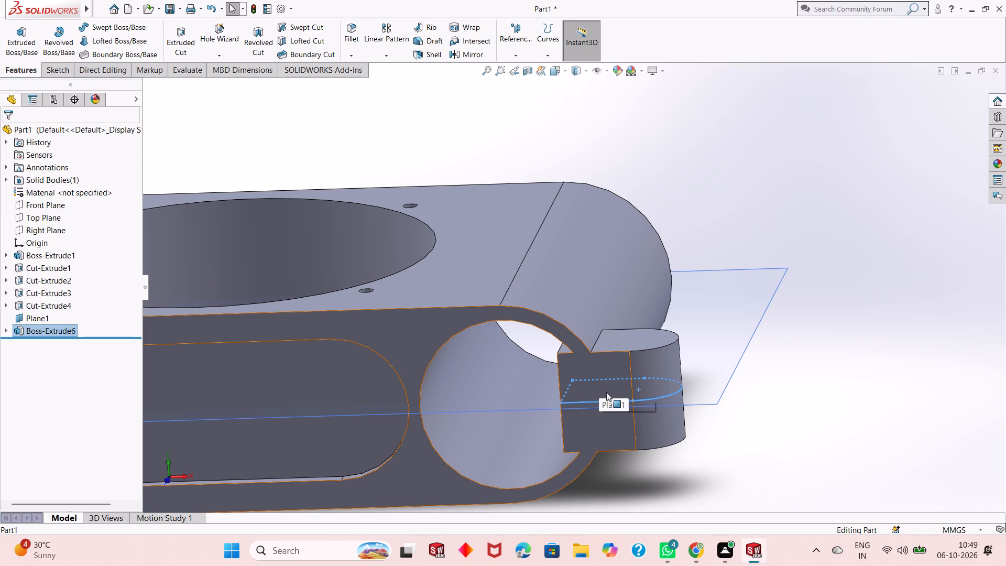
{"action": "middle_click_drag", "start_coordinate": [793, 391], "coordinate": [807, 362]}
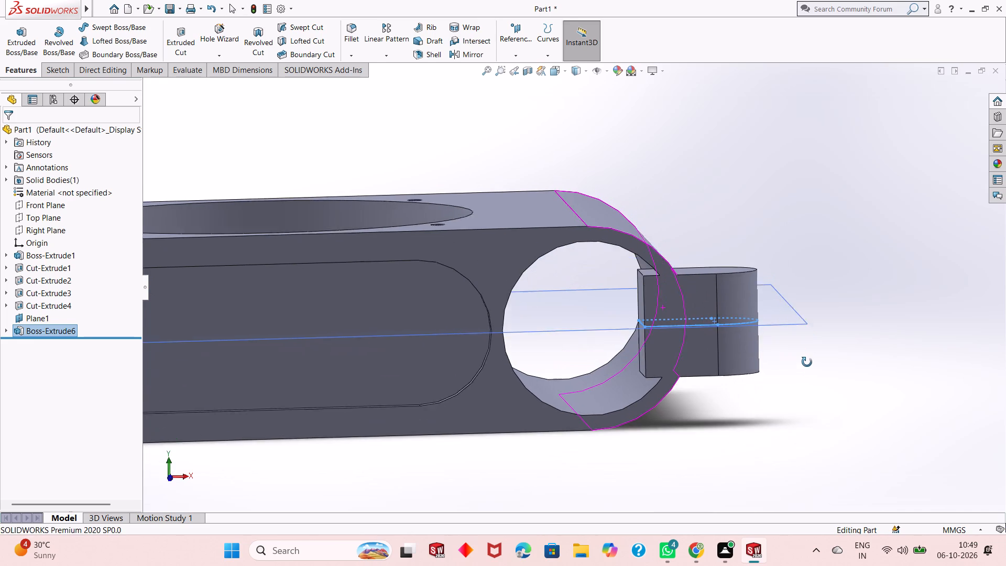
{"action": "middle_click_drag", "start_coordinate": [807, 362], "coordinate": [802, 374]}
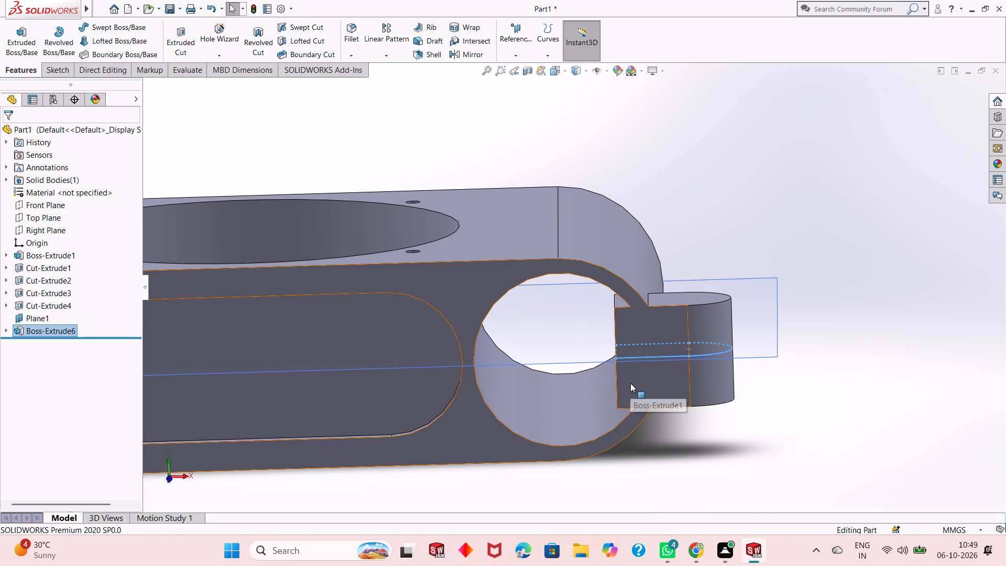
{"action": "middle_click_drag", "start_coordinate": [793, 375], "coordinate": [798, 394]}
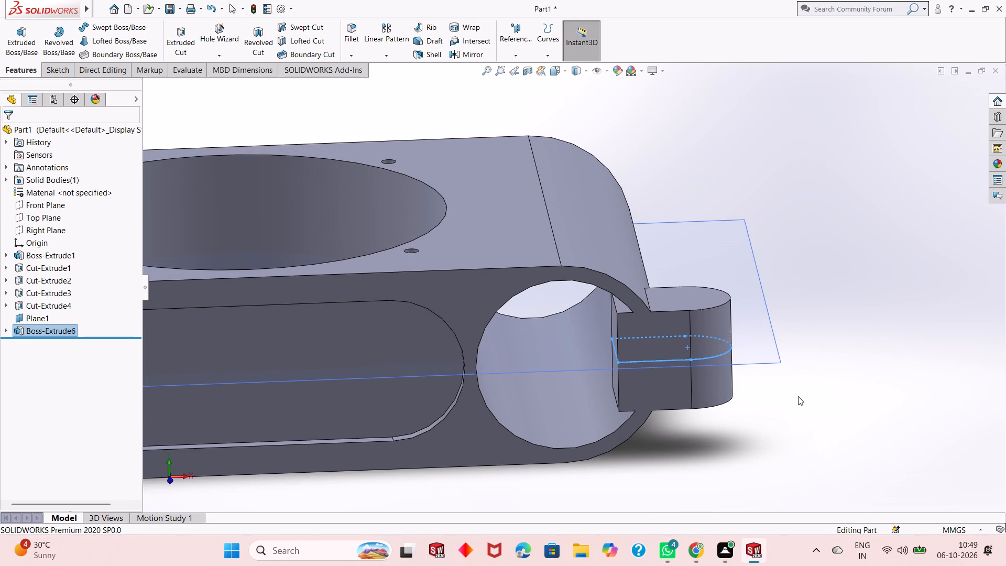
{"action": "left_click", "coordinate": [798, 396]}
{"action": "middle_click", "coordinate": [802, 342]}
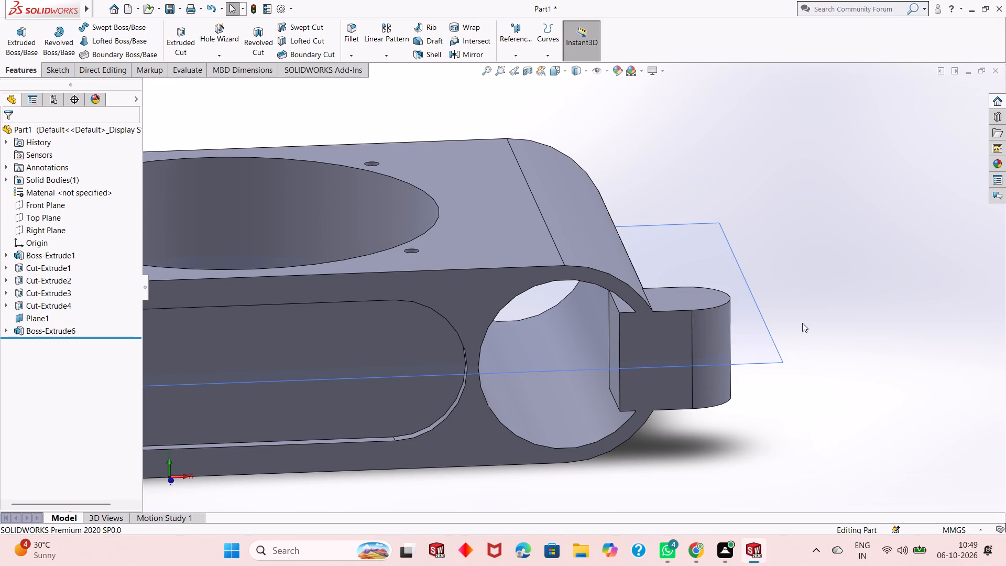
{"action": "middle_click_drag", "start_coordinate": [802, 323], "coordinate": [774, 355]}
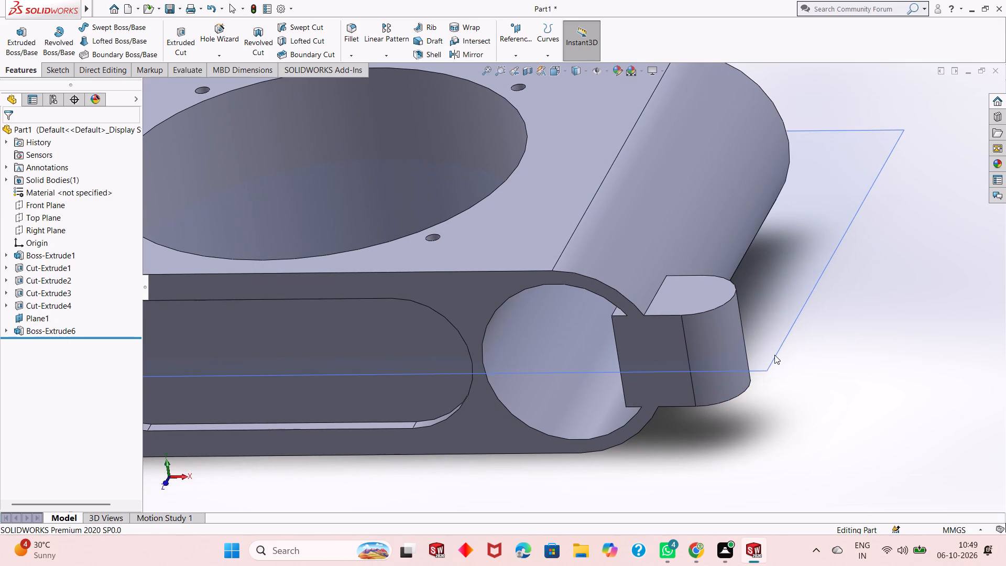
Undo the lug extrusion and set the lug profile's straight side to 6 mm.
{"action": "key", "text": "ctrl+z"}
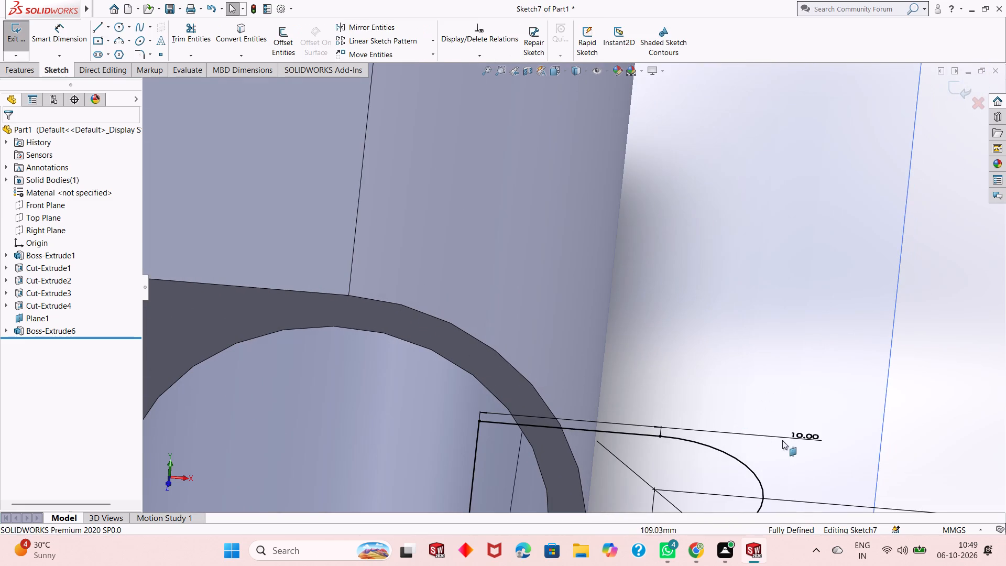
{"action": "double_click", "coordinate": [800, 440]}
{"action": "key", "text": "6"}
{"action": "key", "text": "Return"}
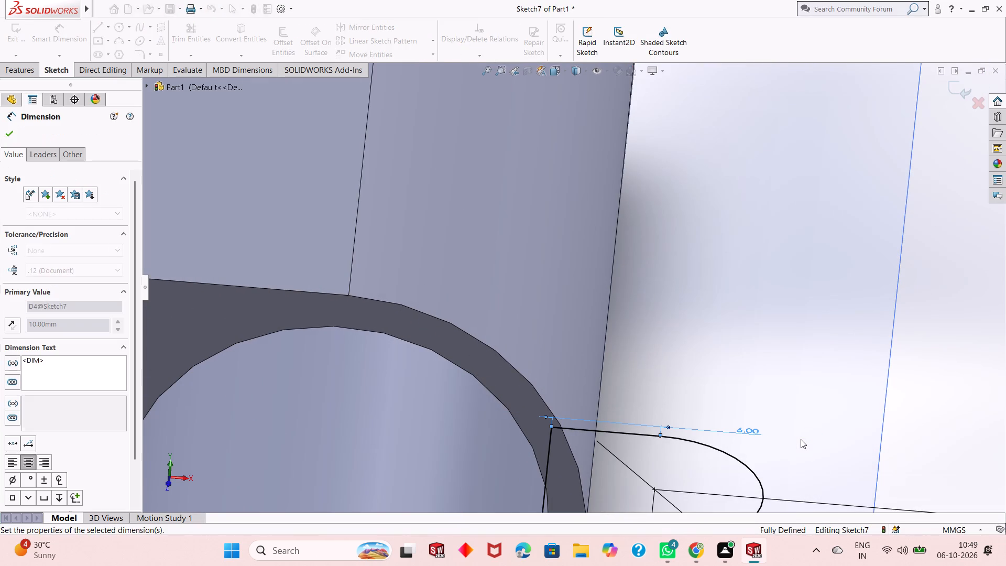
{"action": "left_click", "coordinate": [4, 134]}
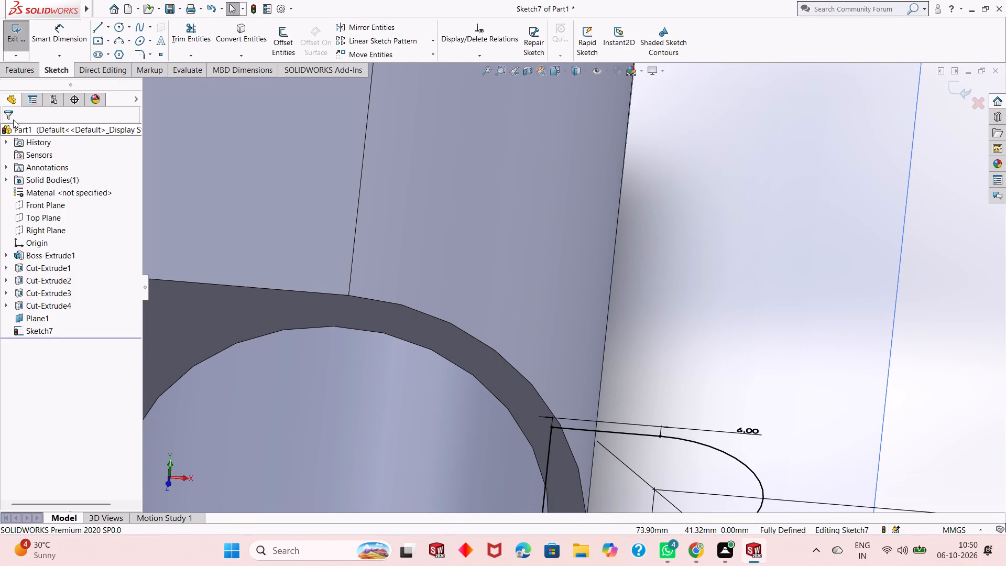
Extrude the lug profile 14 mm with the Mid Plane end condition, merged with the body.
{"action": "left_click", "coordinate": [25, 78]}
{"action": "left_click", "coordinate": [25, 72]}
{"action": "left_click", "coordinate": [25, 49]}
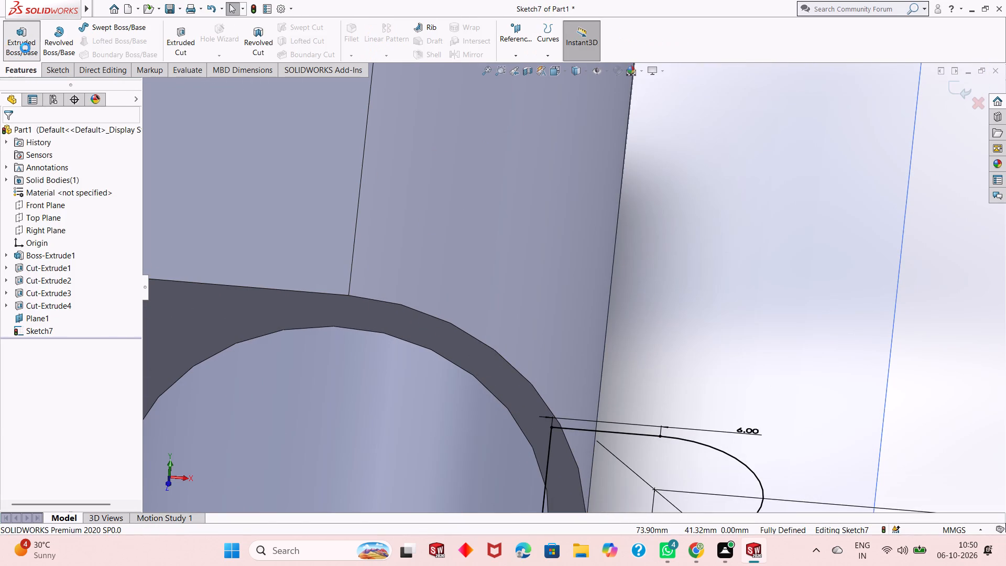
{"action": "left_click", "coordinate": [81, 206]}
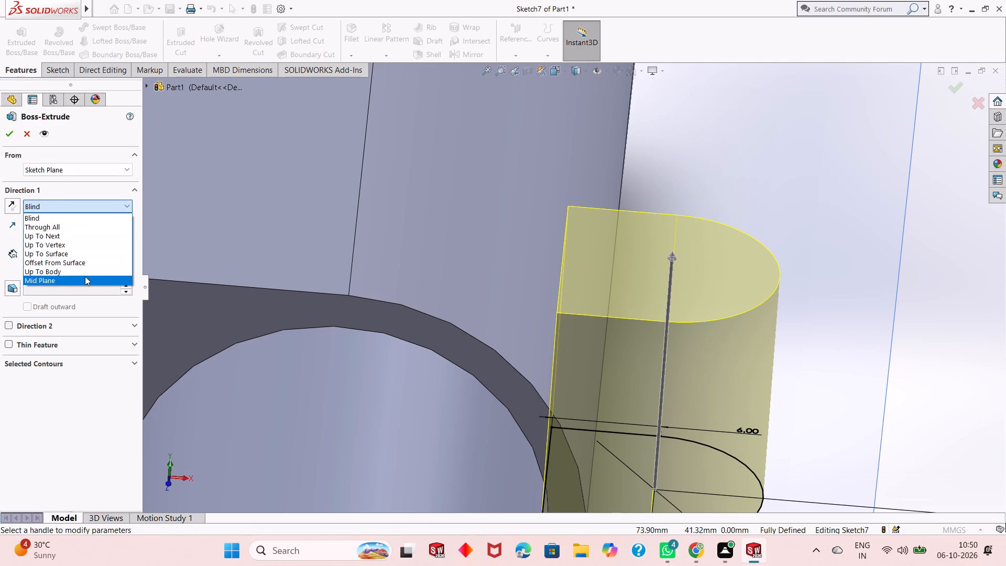
{"action": "left_click", "coordinate": [86, 281]}
{"action": "left_click", "coordinate": [5, 138]}
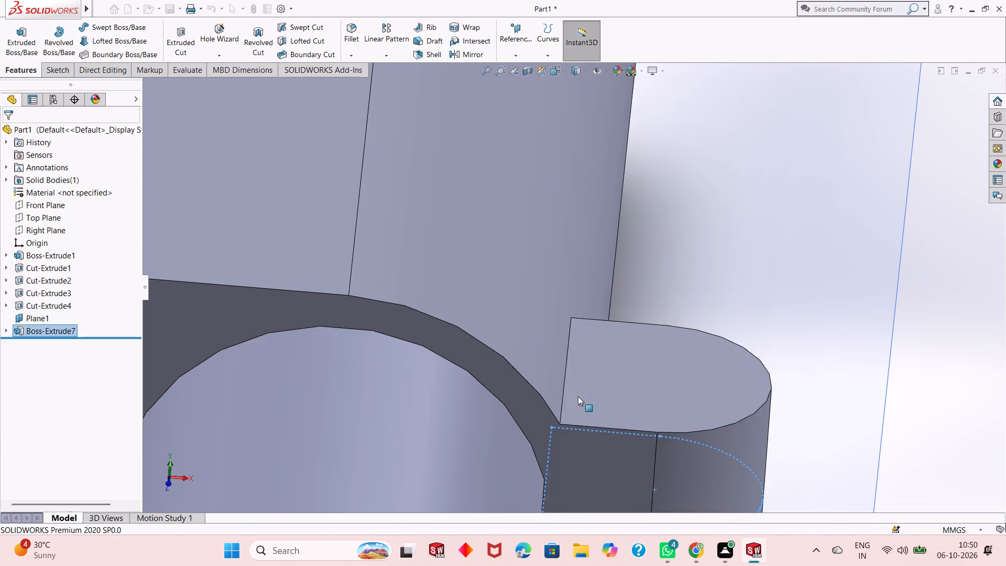
Check the lug against the large end hole and start a new sketch on Plane1, viewed normal to it.
{"action": "scroll", "coordinate": [582, 399], "scroll_direction": "up", "scroll_amount": 2}
{"action": "scroll", "coordinate": [648, 433], "scroll_direction": "up", "scroll_amount": 1}
{"action": "middle_click_drag", "start_coordinate": [654, 411], "coordinate": [681, 374]}
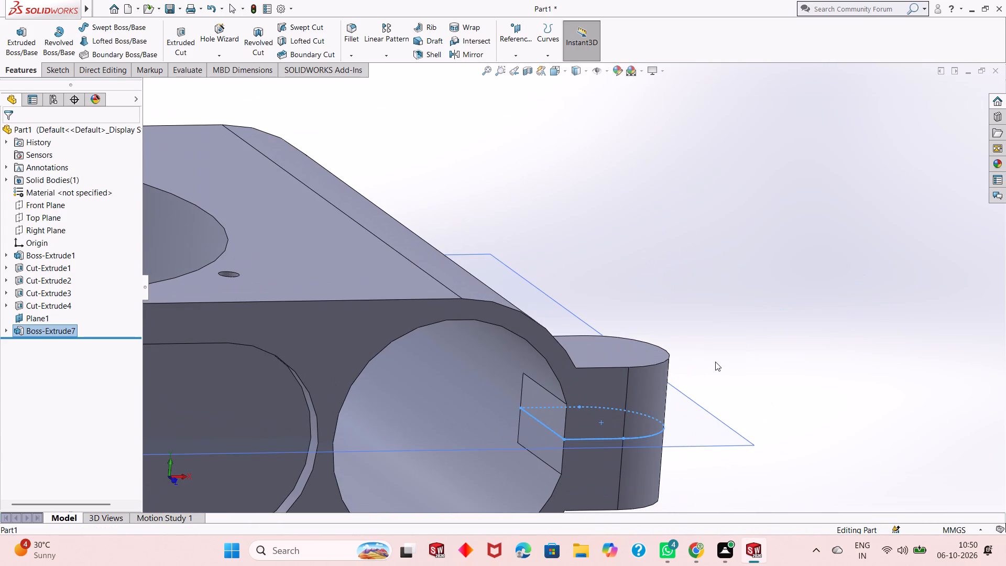
{"action": "left_click", "coordinate": [716, 360]}
{"action": "middle_click_drag", "start_coordinate": [674, 339], "coordinate": [680, 337]}
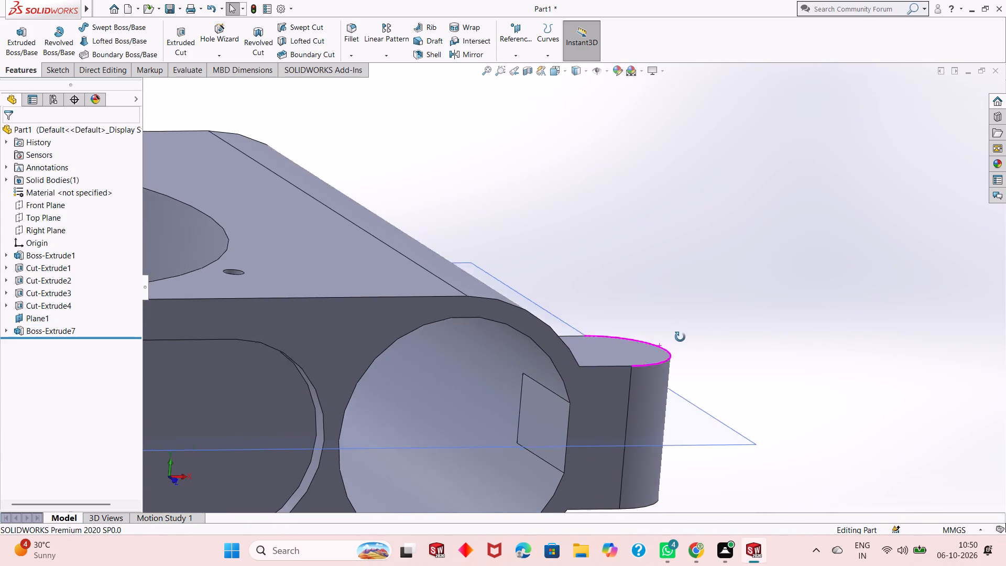
{"action": "middle_click_drag", "start_coordinate": [680, 337], "coordinate": [624, 431]}
{"action": "left_click", "coordinate": [729, 309]}
{"action": "left_click", "coordinate": [780, 279]}
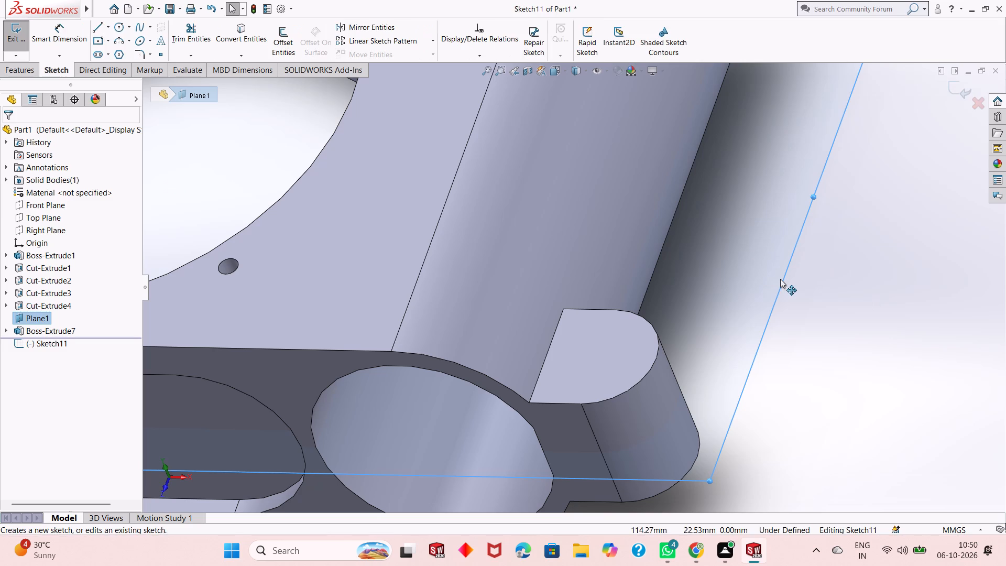
{"action": "key", "text": "ctrl+8"}
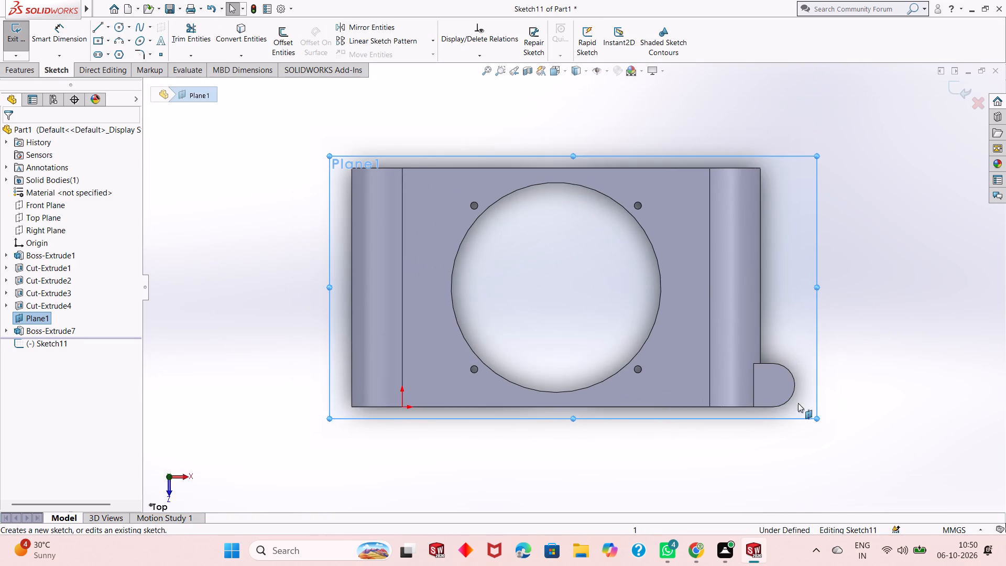
Convert the lug's rounded end edge and its two straight side edges into the Plane1 sketch.
{"action": "scroll", "coordinate": [824, 386], "scroll_direction": "down", "scroll_amount": 4}
{"action": "key", "text": "Escape"}
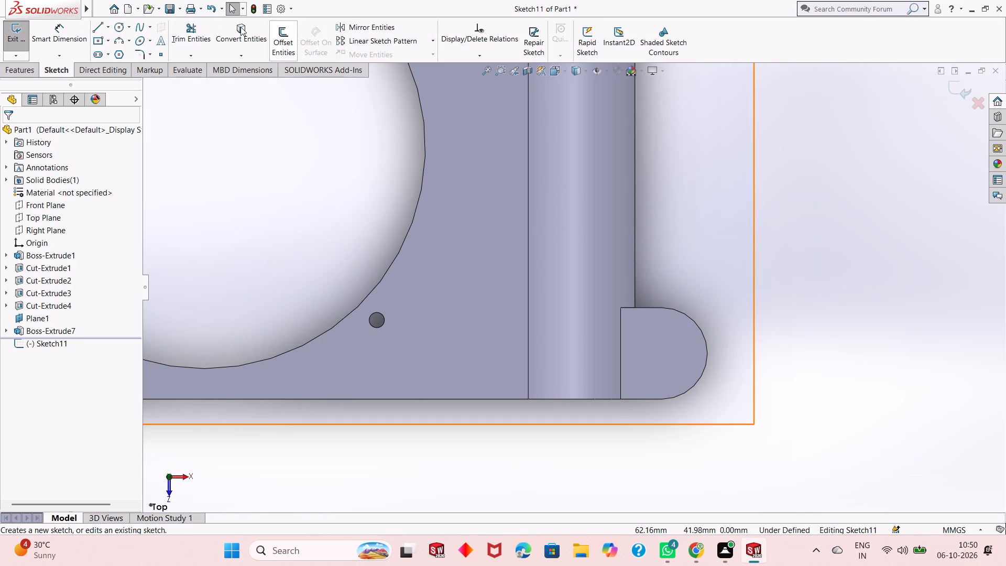
{"action": "left_click", "coordinate": [236, 39]}
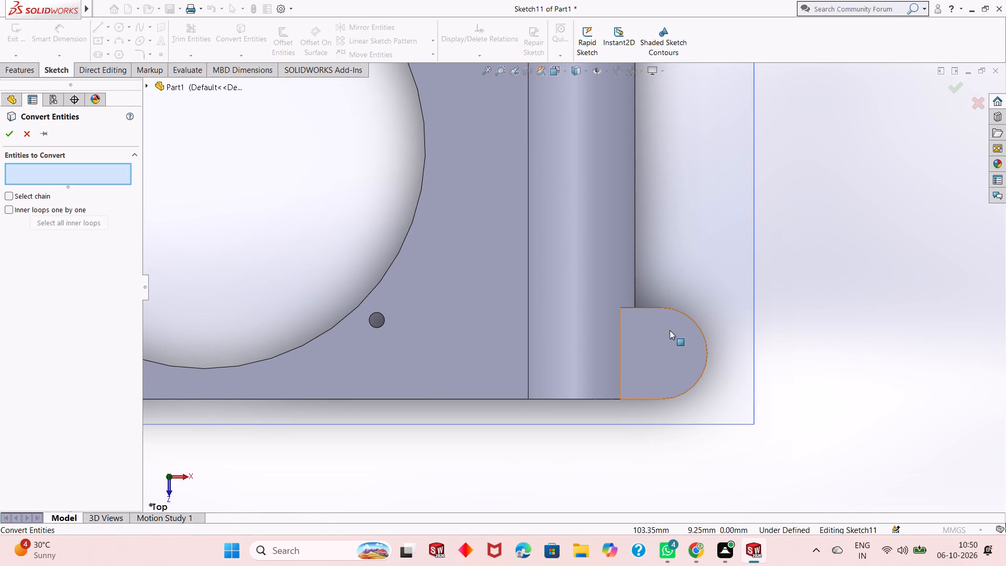
{"action": "left_click", "coordinate": [700, 327], "text": "ctrl"}
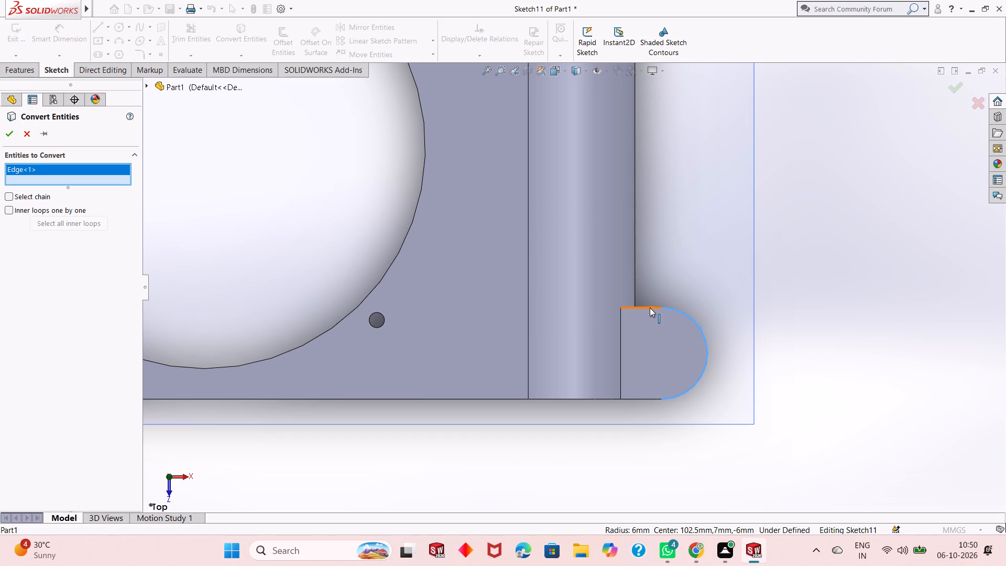
{"action": "left_click", "coordinate": [649, 307], "text": "ctrl"}
{"action": "left_click", "coordinate": [643, 399], "text": "ctrl"}
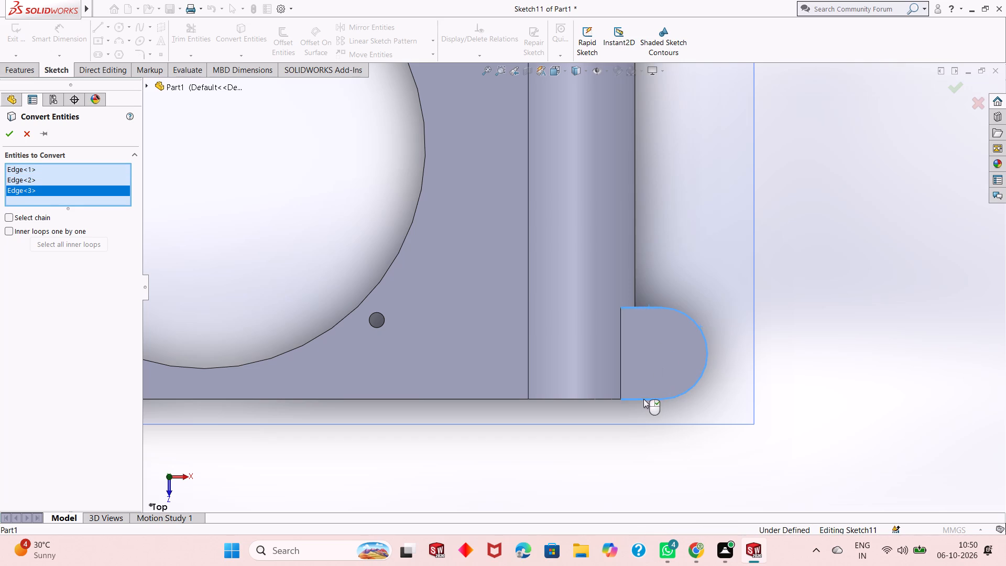
{"action": "left_click", "coordinate": [12, 134]}
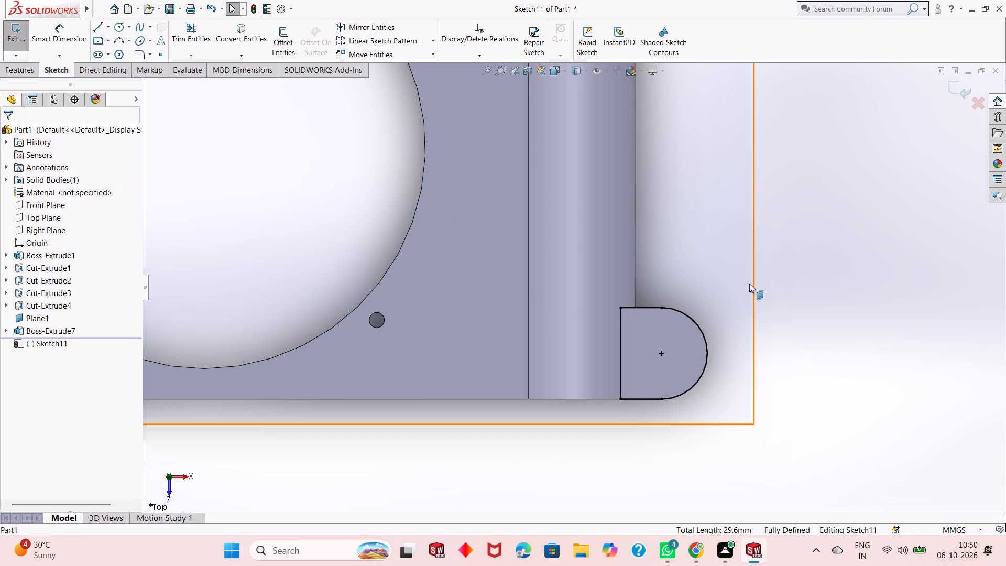
Examine the converted outline on Plane1 and its open side next to the large end hole.
{"action": "middle_click_drag", "start_coordinate": [769, 344], "coordinate": [735, 298]}
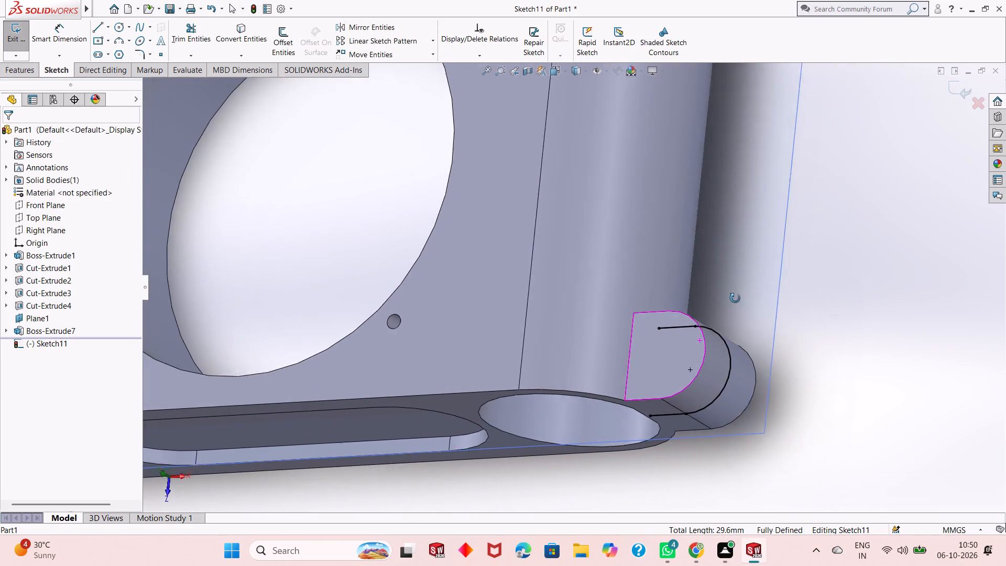
{"action": "middle_click_drag", "start_coordinate": [735, 298], "coordinate": [746, 310]}
{"action": "key", "text": "ctrl+8"}
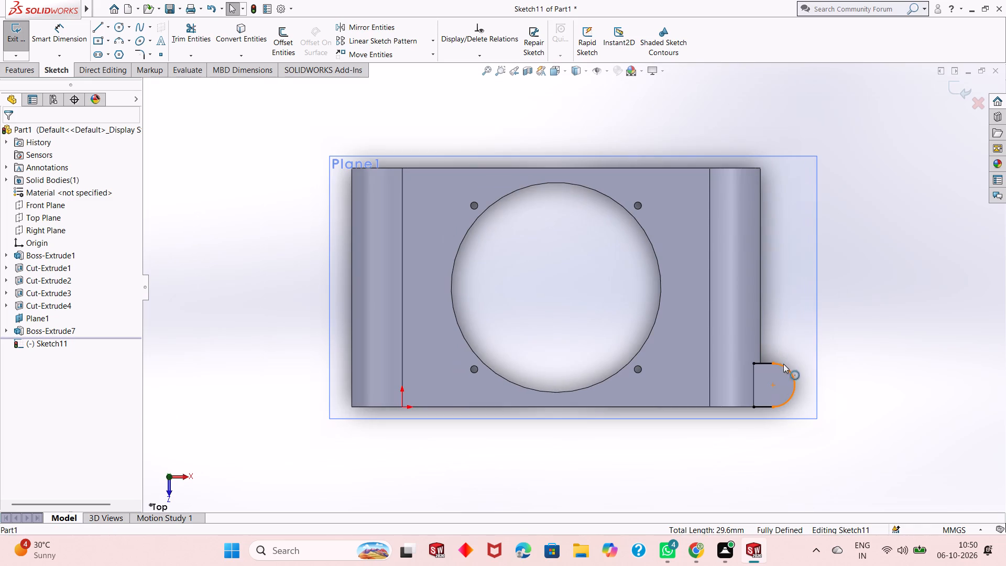
{"action": "scroll", "coordinate": [816, 400], "scroll_direction": "down", "scroll_amount": 3}
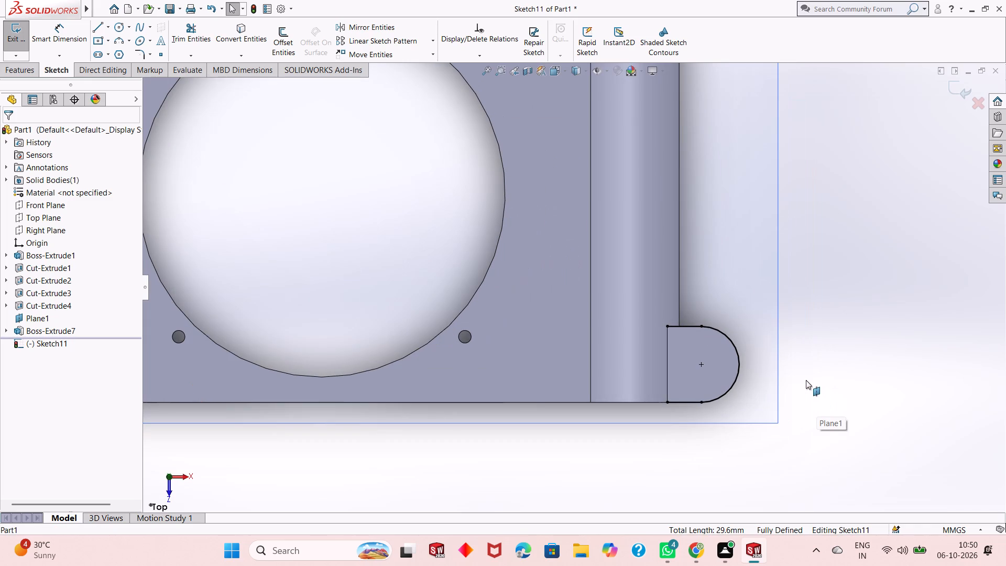
{"action": "scroll", "coordinate": [806, 380], "scroll_direction": "down", "scroll_amount": 3}
{"action": "scroll", "coordinate": [654, 386], "scroll_direction": "up", "scroll_amount": 1}
{"action": "scroll", "coordinate": [604, 362], "scroll_direction": "up", "scroll_amount": 1}
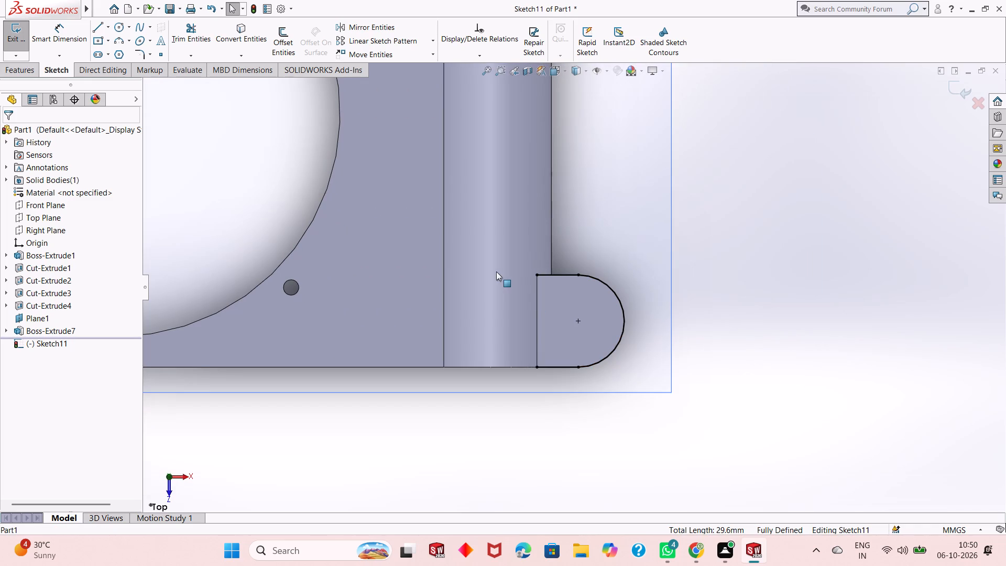
Close the lug outline inside the large end hole with a 5 mm horizontal line, a 12 mm vertical line and a 5 mm return line.
{"action": "scroll", "coordinate": [496, 271], "scroll_direction": "down", "scroll_amount": 1}
{"action": "key", "text": "Escape"}
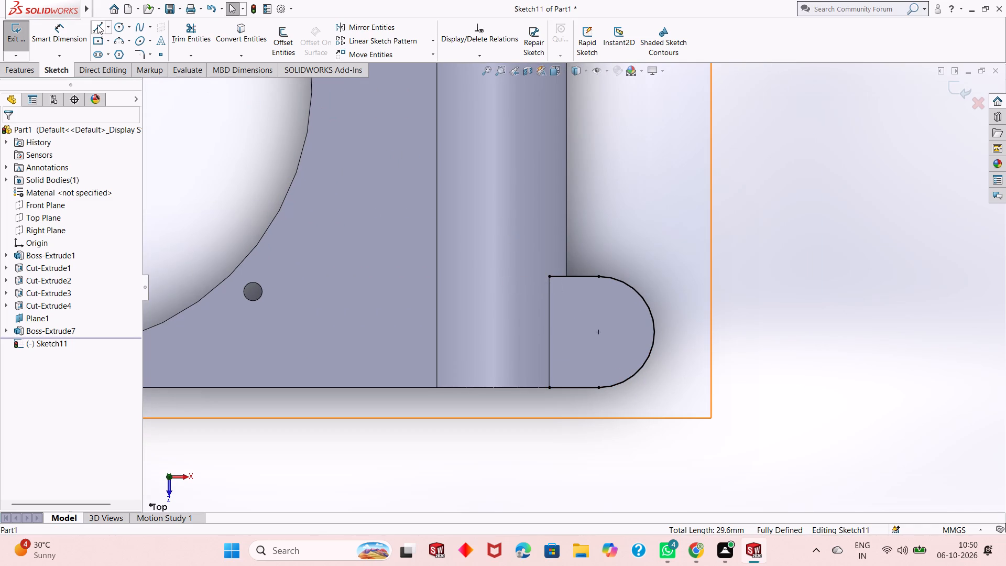
{"action": "left_click", "coordinate": [97, 25]}
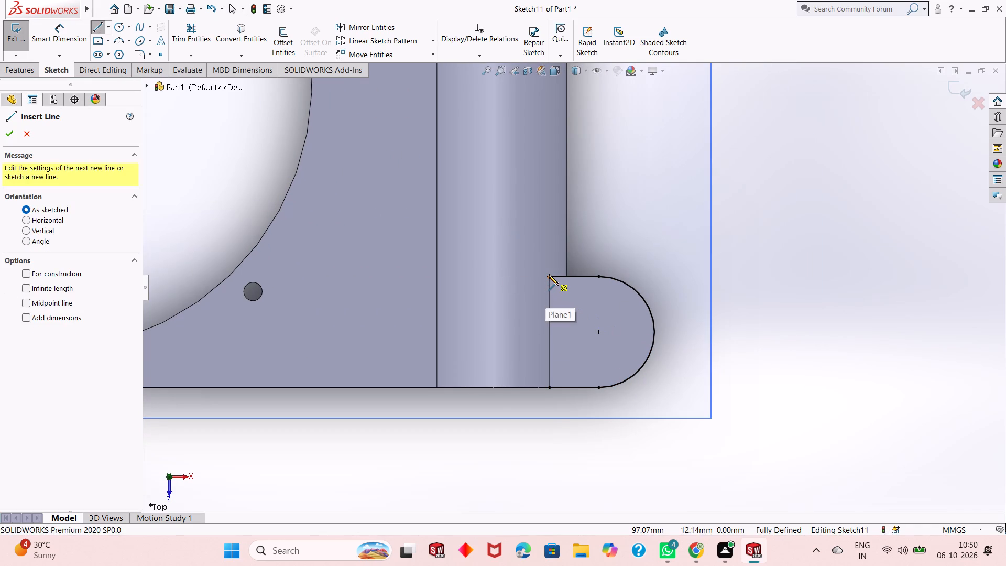
{"action": "left_click", "coordinate": [549, 275]}
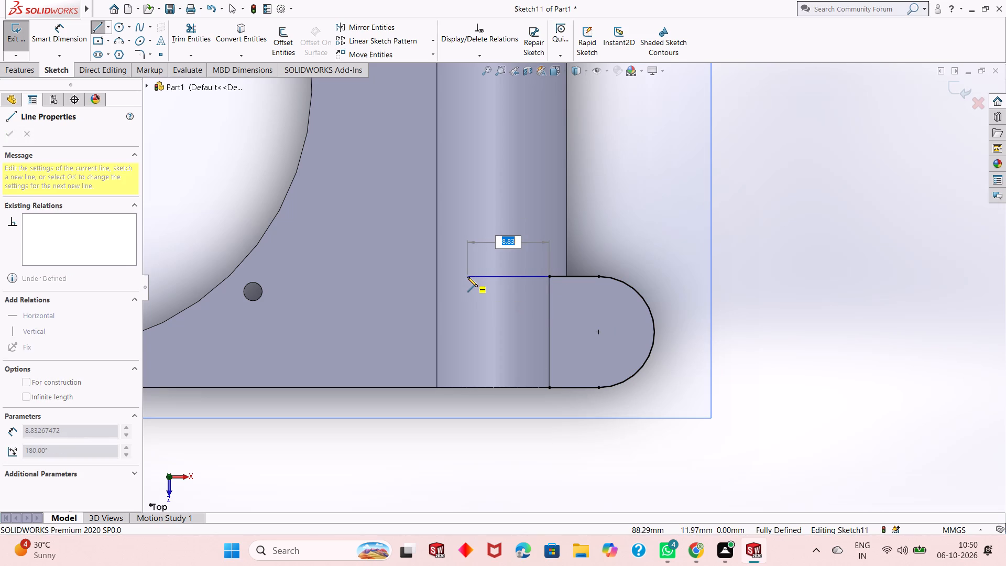
{"action": "key", "text": "5"}
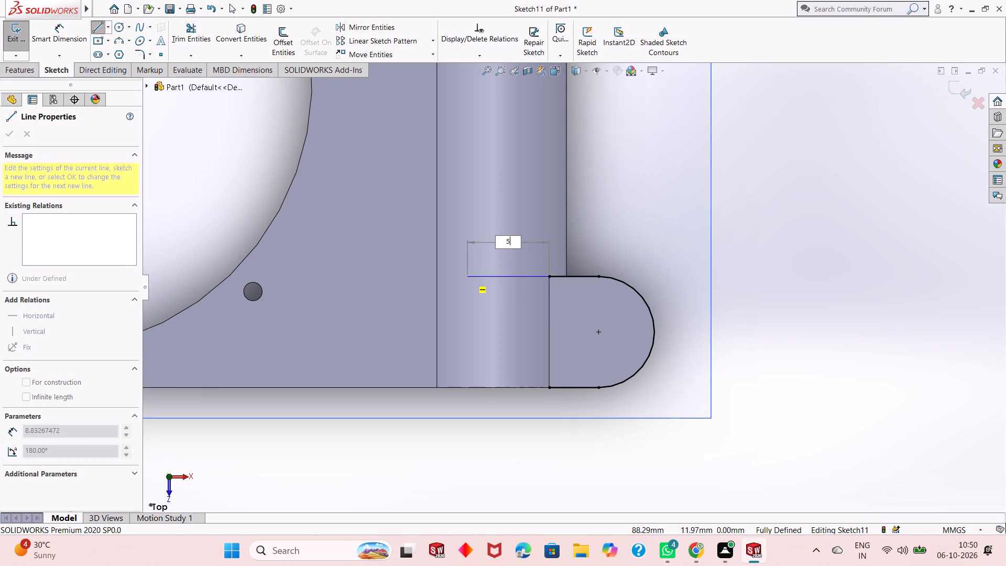
{"action": "key", "text": "Return"}
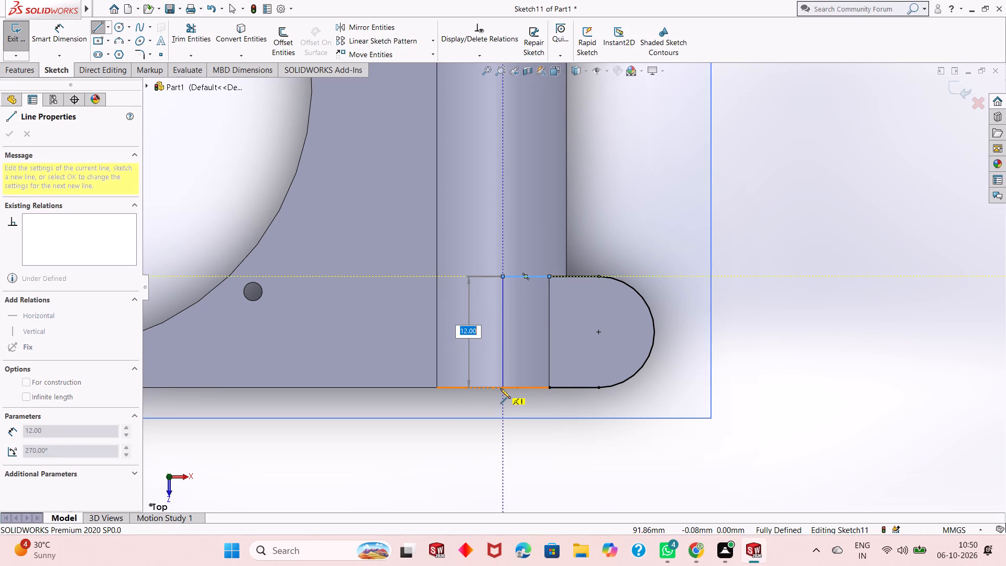
{"action": "left_click", "coordinate": [500, 388]}
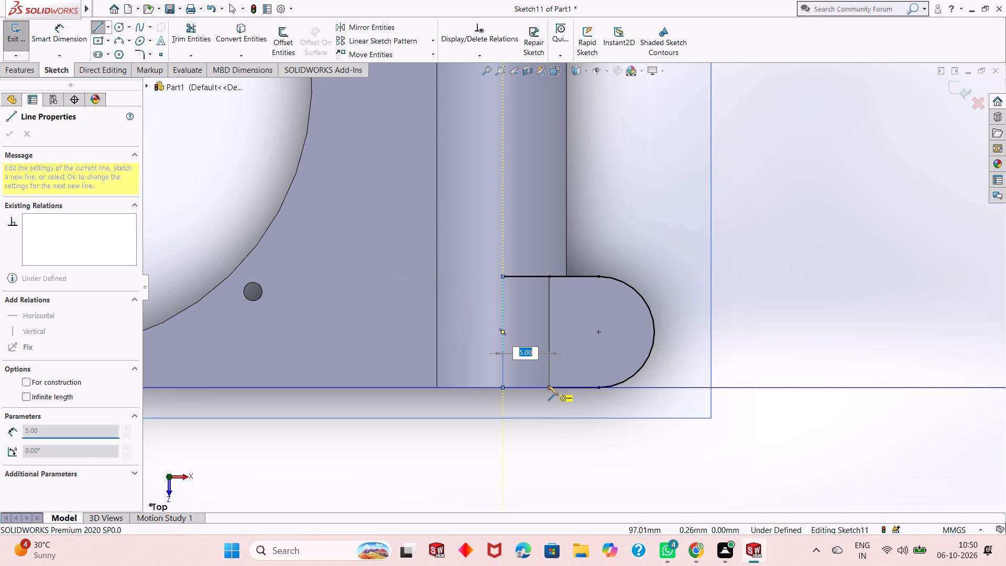
{"action": "left_click", "coordinate": [548, 385]}
{"action": "key", "text": "Escape"}
{"action": "key", "text": "Escape"}
{"action": "key", "text": "Escape"}
{"action": "key", "text": "Escape"}
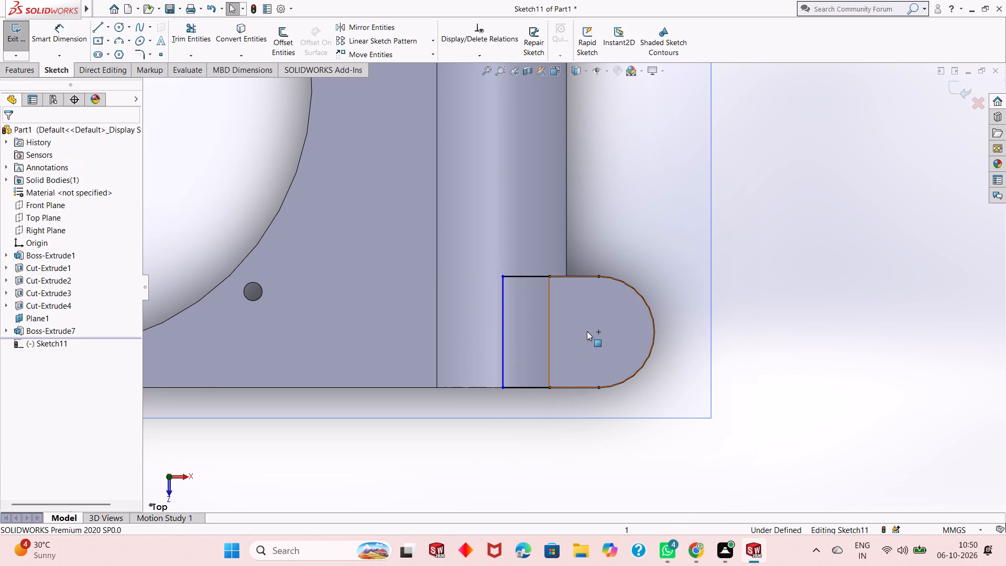
{"action": "key", "text": "Escape"}
Dimension the lower closing line of the lug outline at 5 mm.
{"action": "middle_click_drag", "start_coordinate": [587, 437], "coordinate": [582, 363]}
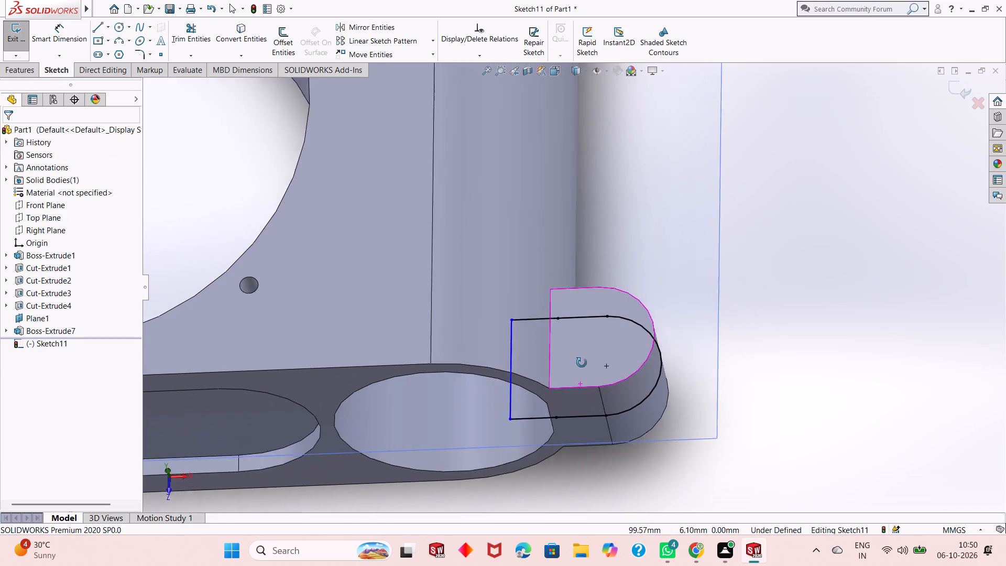
{"action": "middle_click_drag", "start_coordinate": [582, 363], "coordinate": [603, 350]}
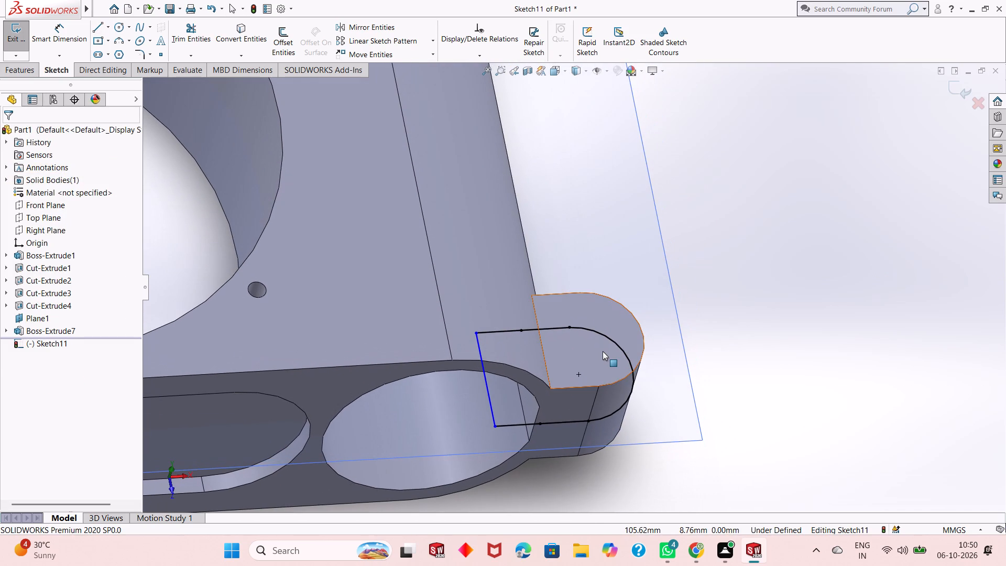
{"action": "key", "text": "ctrl+8"}
{"action": "scroll", "coordinate": [805, 366], "scroll_direction": "down", "scroll_amount": 4}
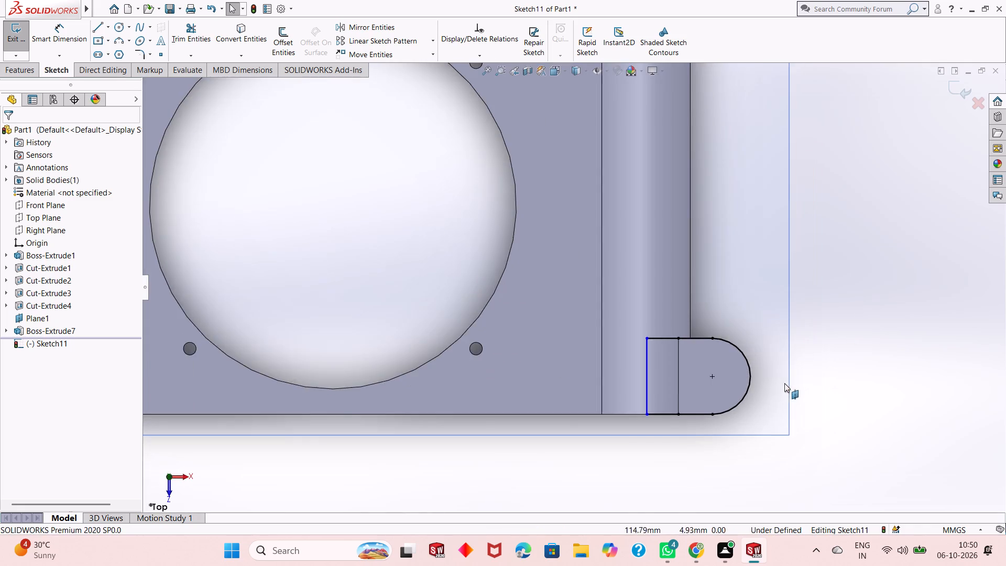
{"action": "scroll", "coordinate": [784, 383], "scroll_direction": "down", "scroll_amount": 1}
{"action": "left_click", "coordinate": [69, 40]}
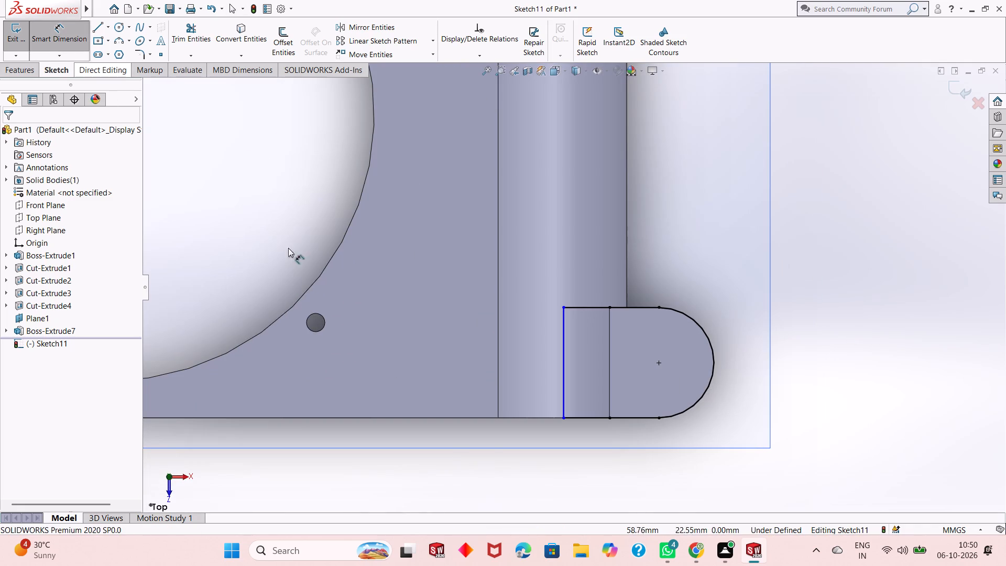
{"action": "left_click", "coordinate": [593, 420]}
{"action": "left_click", "coordinate": [597, 461]}
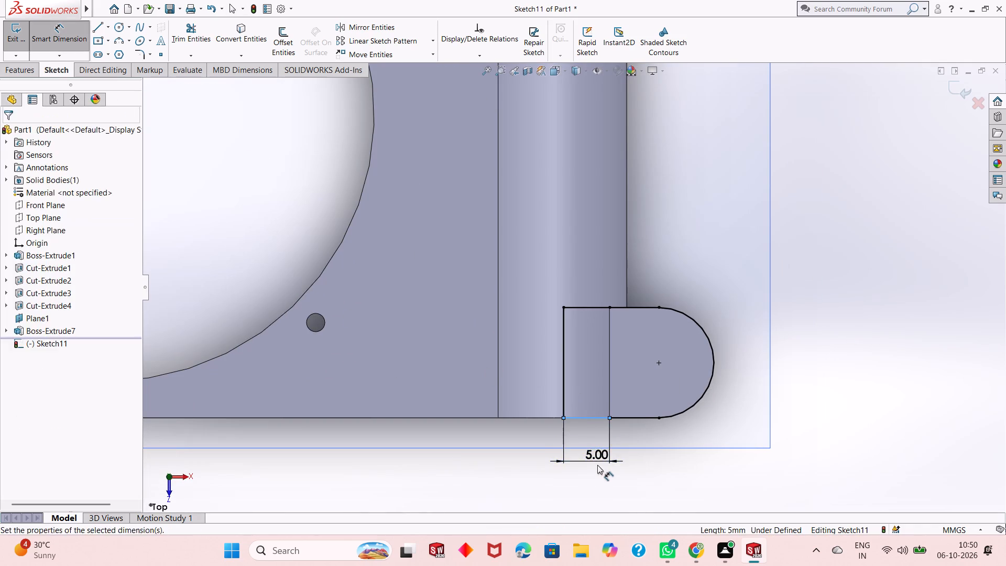
{"action": "key", "text": "Return"}
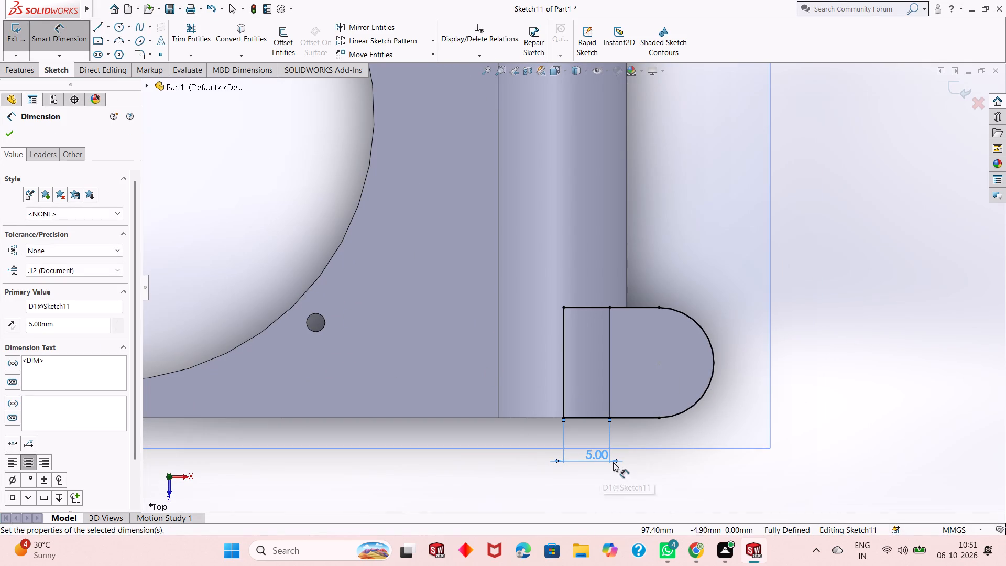
{"action": "right_click", "coordinate": [613, 462]}
{"action": "left_click", "coordinate": [632, 477]}
{"action": "scroll", "coordinate": [586, 423], "scroll_direction": "up", "scroll_amount": 1}
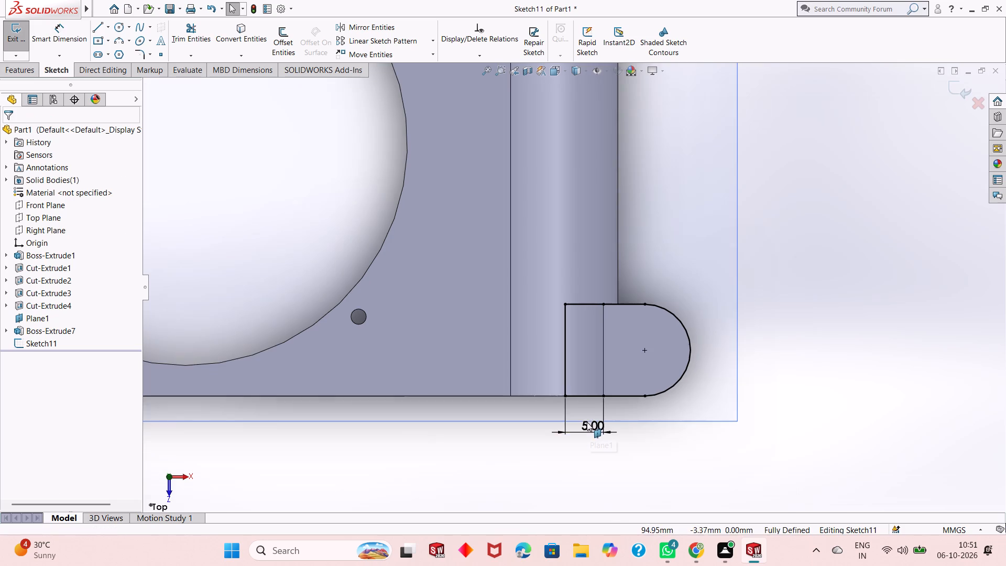
Cut-extrude the closed lug outline 2 mm with the Mid Plane end condition to split the lug.
{"action": "scroll", "coordinate": [641, 365], "scroll_direction": "down", "scroll_amount": 1}
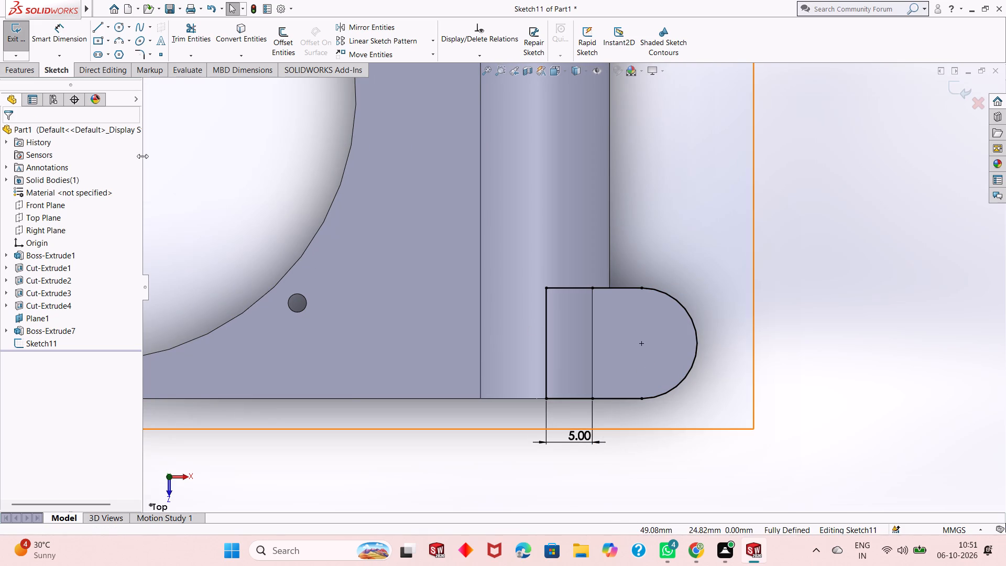
{"action": "left_click", "coordinate": [15, 67]}
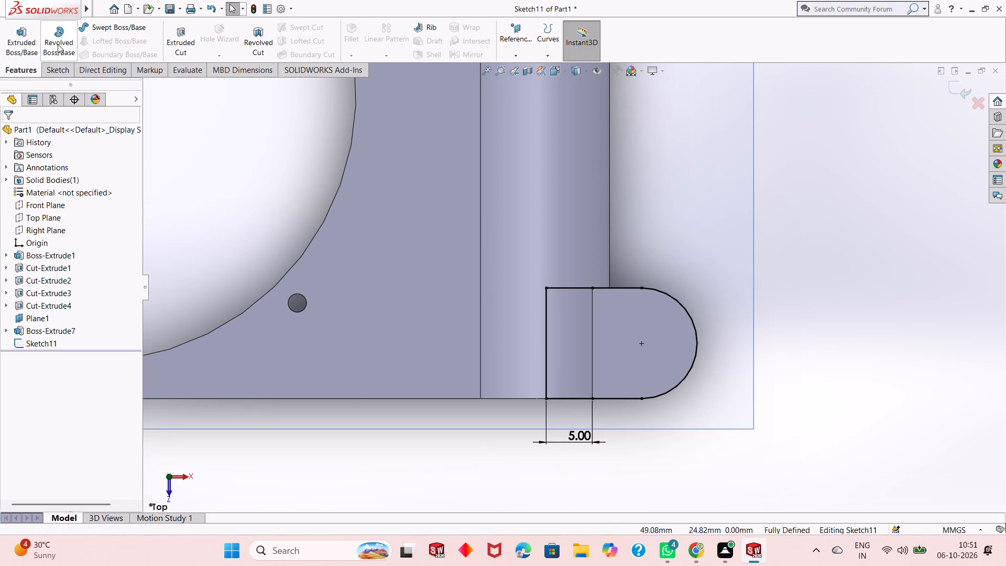
{"action": "left_click", "coordinate": [190, 43]}
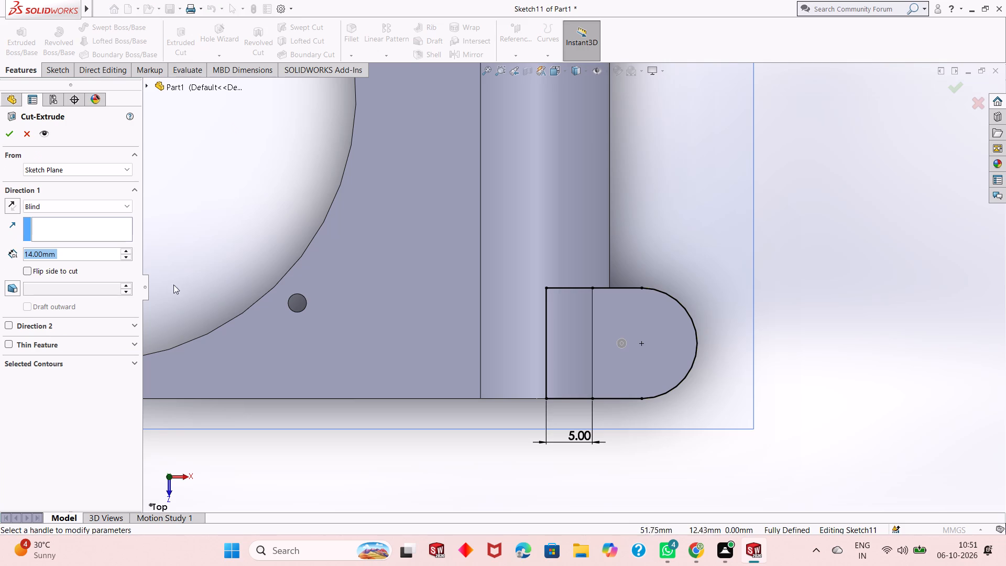
{"action": "left_click", "coordinate": [60, 207]}
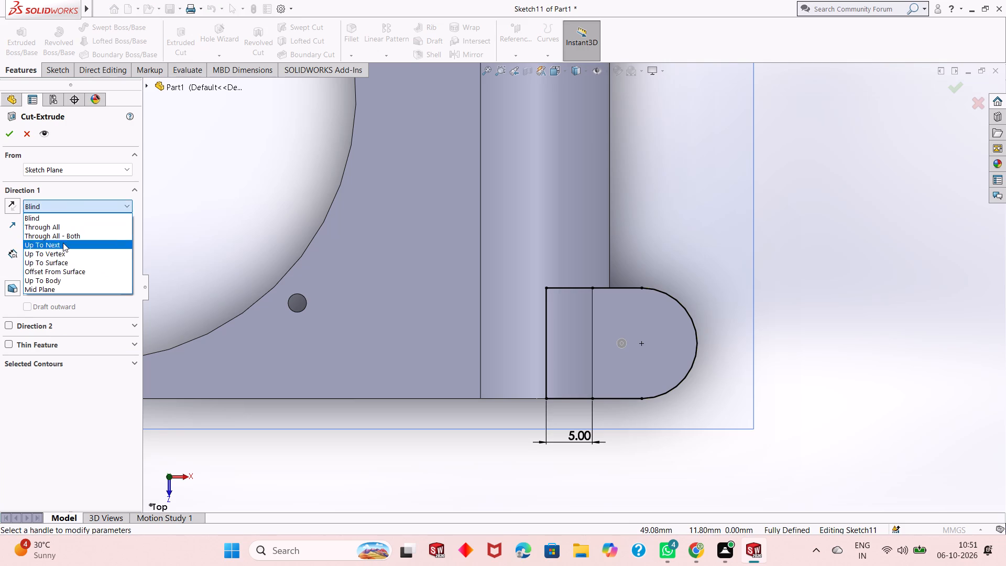
{"action": "left_click", "coordinate": [78, 289]}
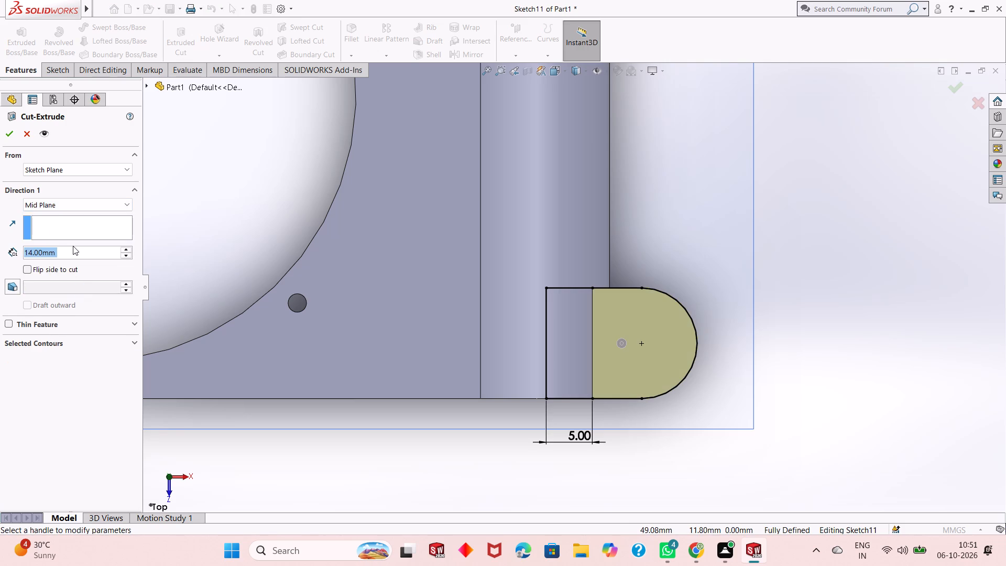
{"action": "key", "text": "2"}
{"action": "key", "text": "Return"}
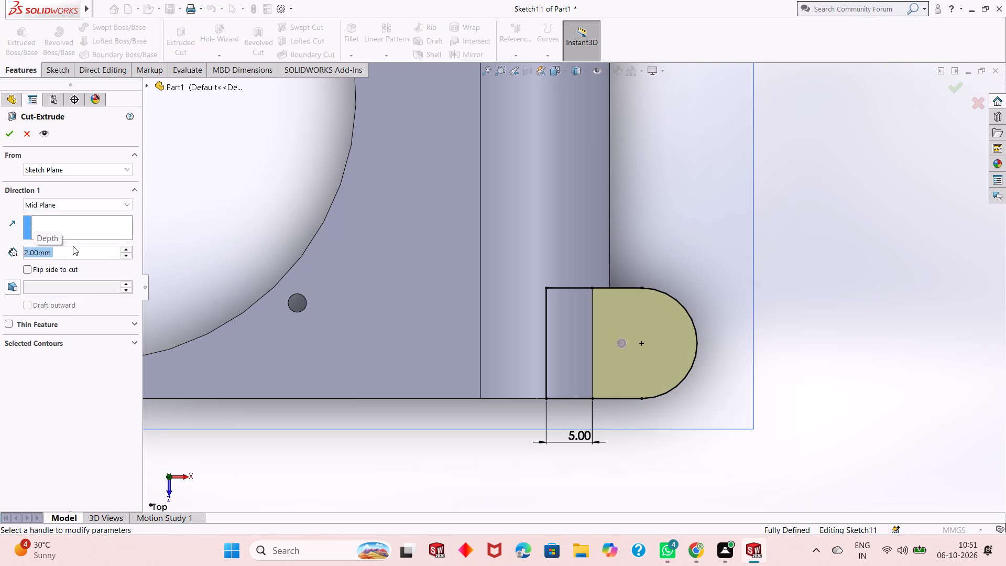
{"action": "middle_click_drag", "start_coordinate": [332, 458], "coordinate": [333, 340]}
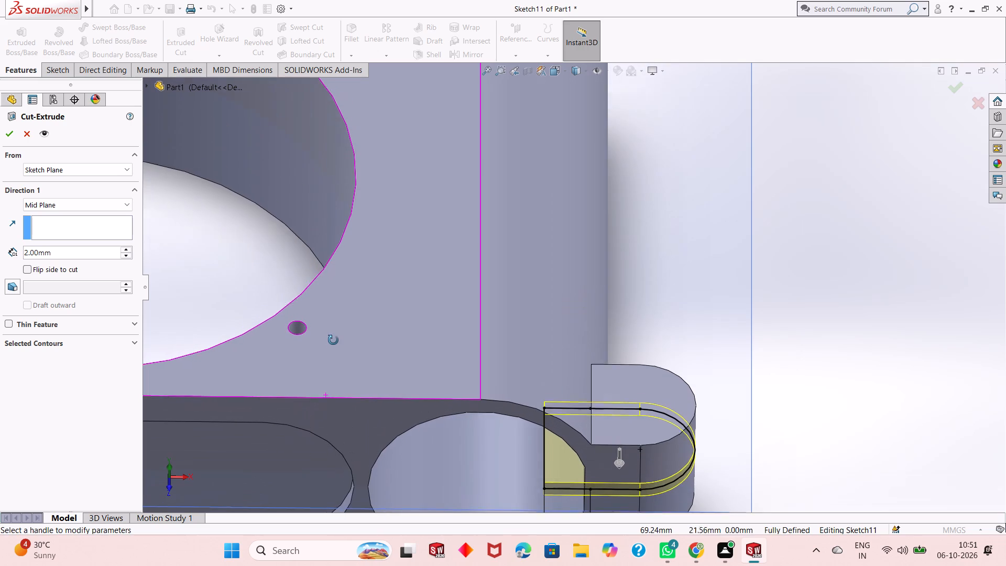
{"action": "middle_click_drag", "start_coordinate": [333, 340], "coordinate": [333, 339]}
{"action": "scroll", "coordinate": [348, 383], "scroll_direction": "up", "scroll_amount": 2}
{"action": "left_click", "coordinate": [7, 133]}
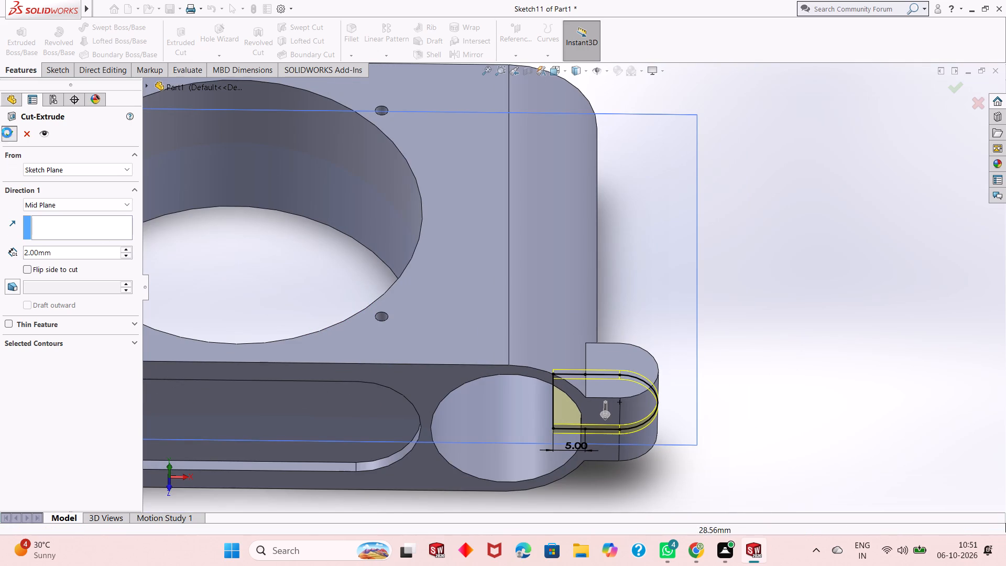
{"action": "key", "text": "Escape"}
Examine the split lug and its slit into the large end hole from several angles.
{"action": "scroll", "coordinate": [445, 416], "scroll_direction": "up", "scroll_amount": 1}
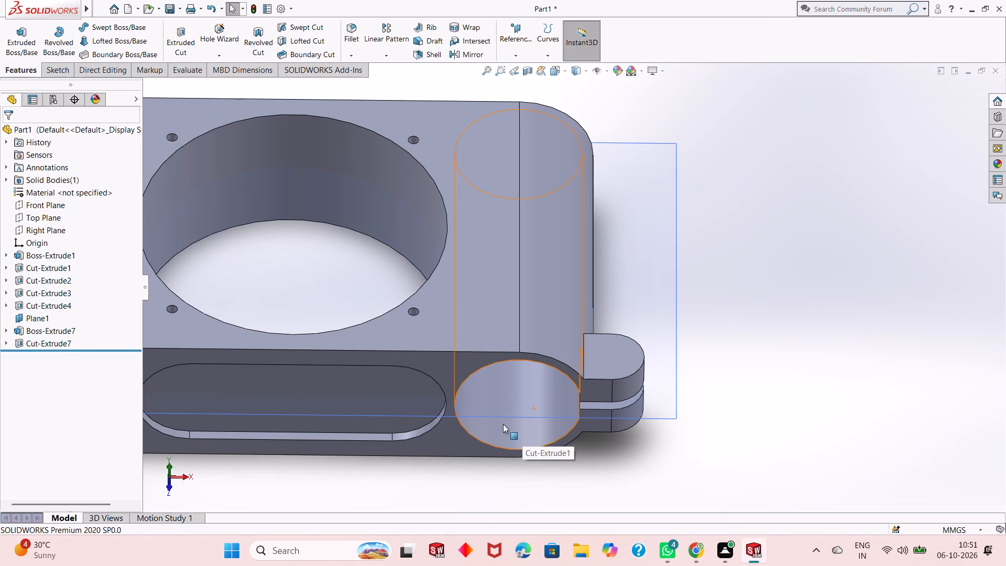
{"action": "middle_click_drag", "start_coordinate": [635, 470], "coordinate": [626, 378]}
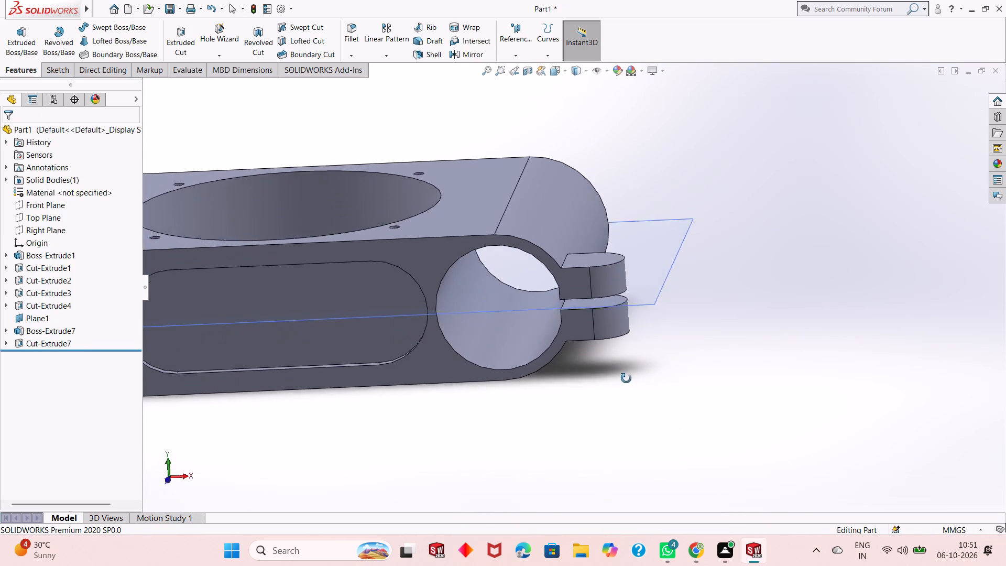
{"action": "middle_click_drag", "start_coordinate": [626, 378], "coordinate": [548, 376]}
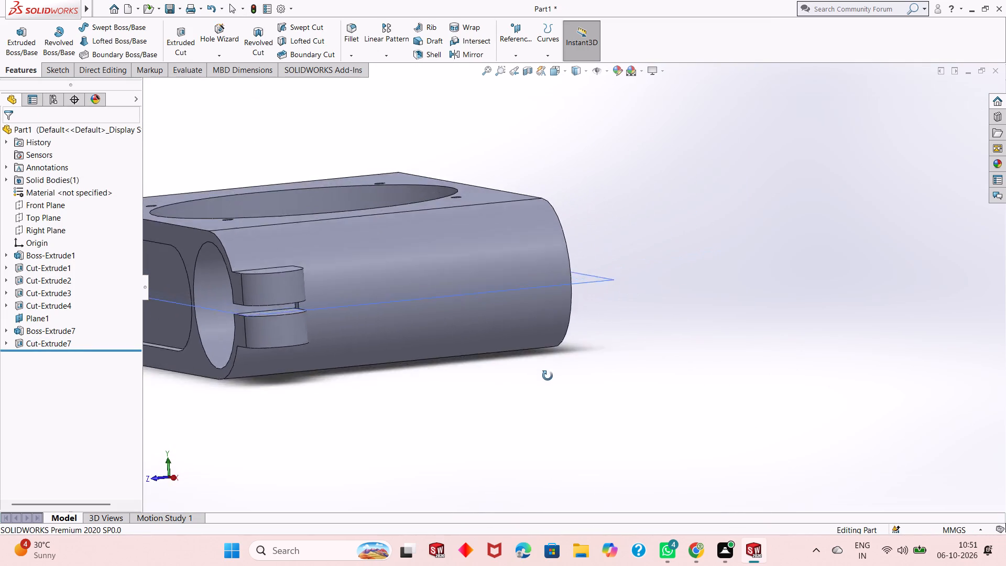
{"action": "middle_click_drag", "start_coordinate": [548, 376], "coordinate": [612, 391]}
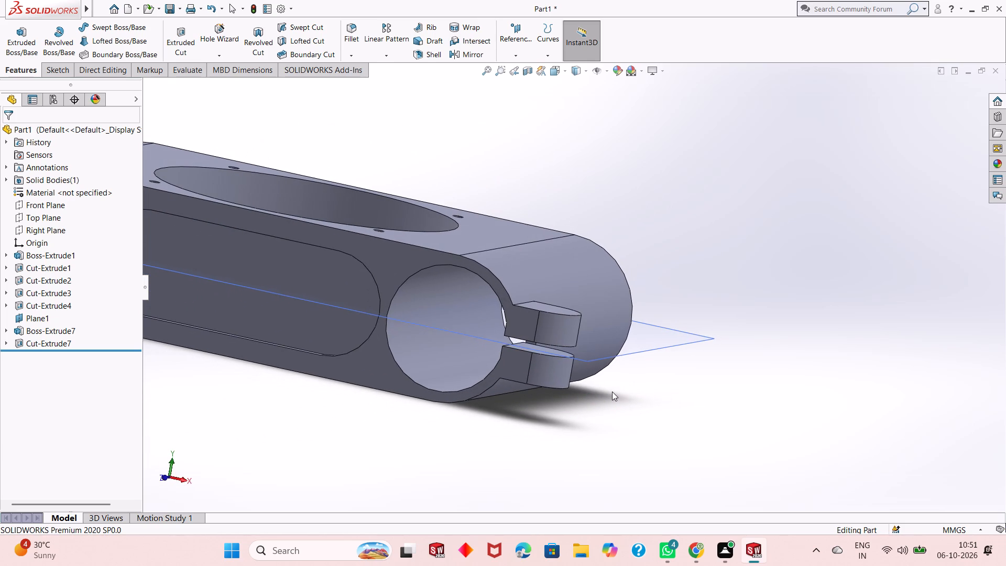
{"action": "middle_click_drag", "start_coordinate": [632, 386], "coordinate": [631, 386]}
{"action": "middle_click_drag", "start_coordinate": [631, 386], "coordinate": [584, 386]}
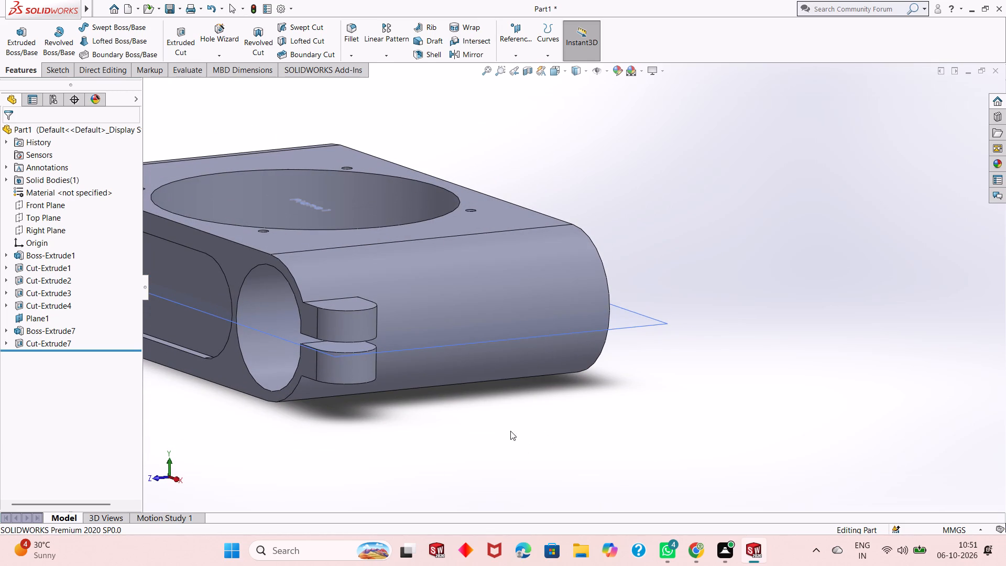
{"action": "middle_click_drag", "start_coordinate": [475, 437], "coordinate": [475, 411]}
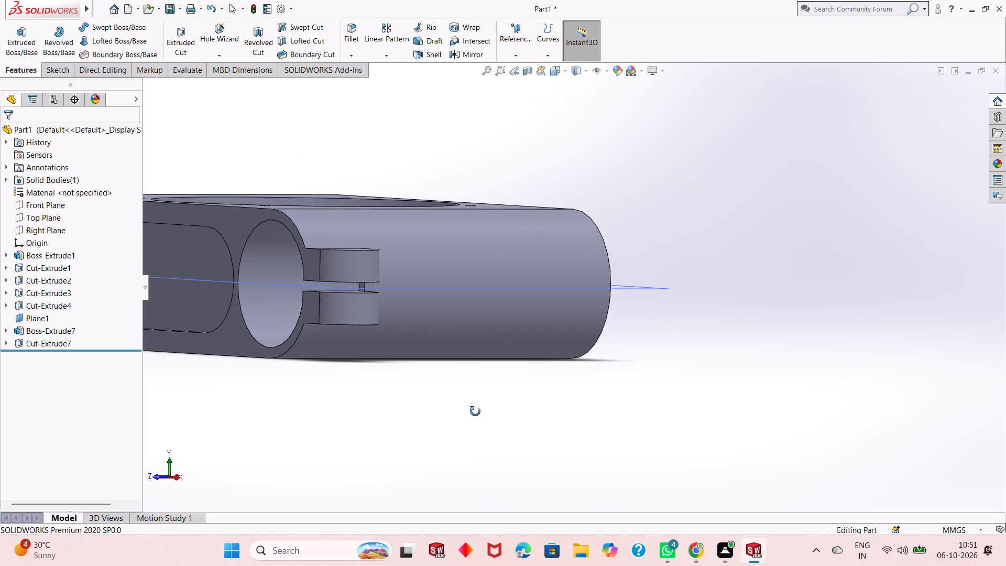
{"action": "middle_click_drag", "start_coordinate": [475, 411], "coordinate": [487, 399]}
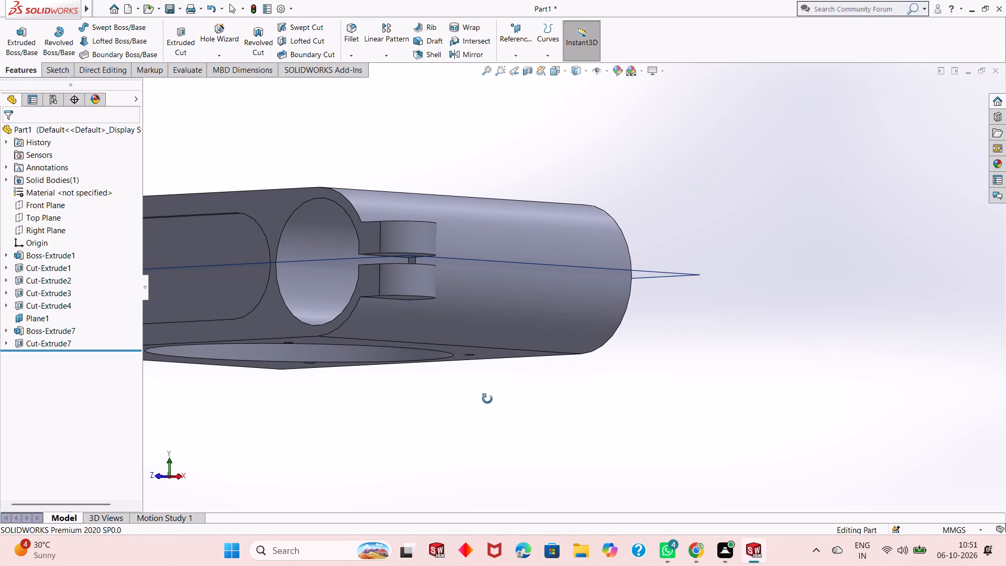
{"action": "middle_click_drag", "start_coordinate": [487, 399], "coordinate": [495, 395]}
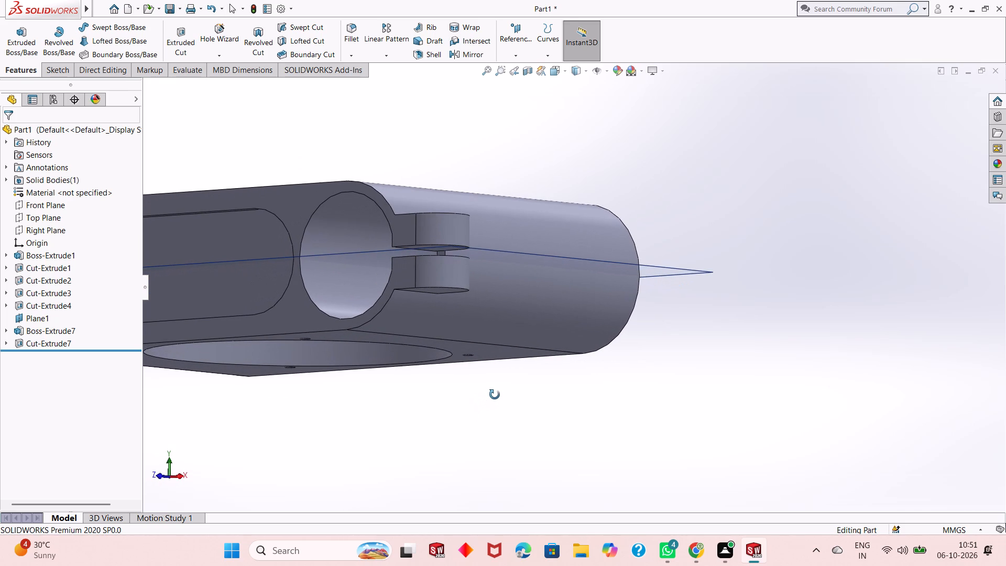
{"action": "middle_click_drag", "start_coordinate": [495, 395], "coordinate": [512, 389]}
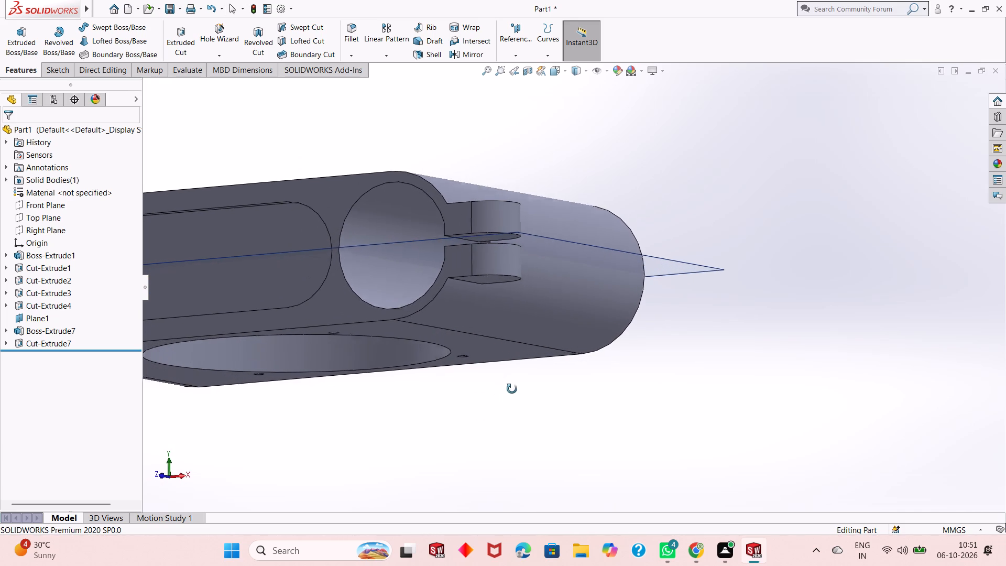
{"action": "middle_click_drag", "start_coordinate": [512, 389], "coordinate": [514, 387]}
{"action": "middle_click_drag", "start_coordinate": [491, 342], "coordinate": [499, 362]}
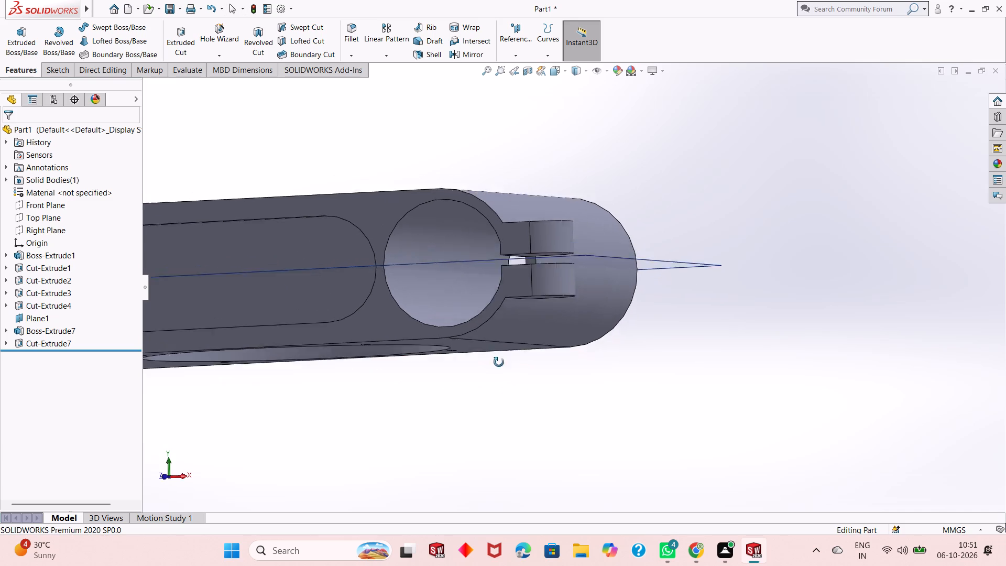
{"action": "middle_click_drag", "start_coordinate": [499, 362], "coordinate": [503, 388]}
{"action": "scroll", "coordinate": [546, 270], "scroll_direction": "down", "scroll_amount": 2}
{"action": "middle_click_drag", "start_coordinate": [559, 412], "coordinate": [605, 364]}
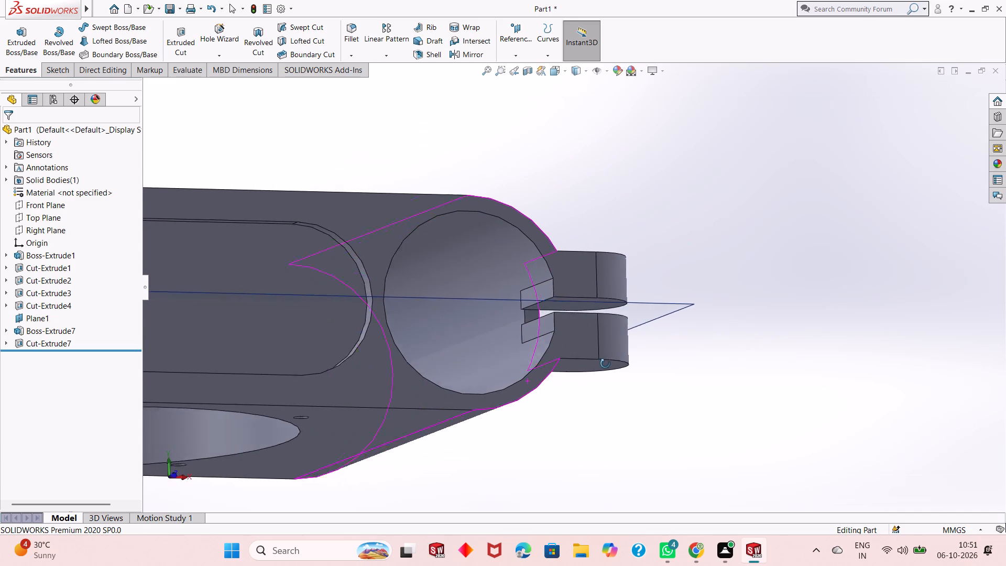
{"action": "middle_click_drag", "start_coordinate": [605, 364], "coordinate": [602, 376]}
{"action": "scroll", "coordinate": [574, 287], "scroll_direction": "down", "scroll_amount": 3}
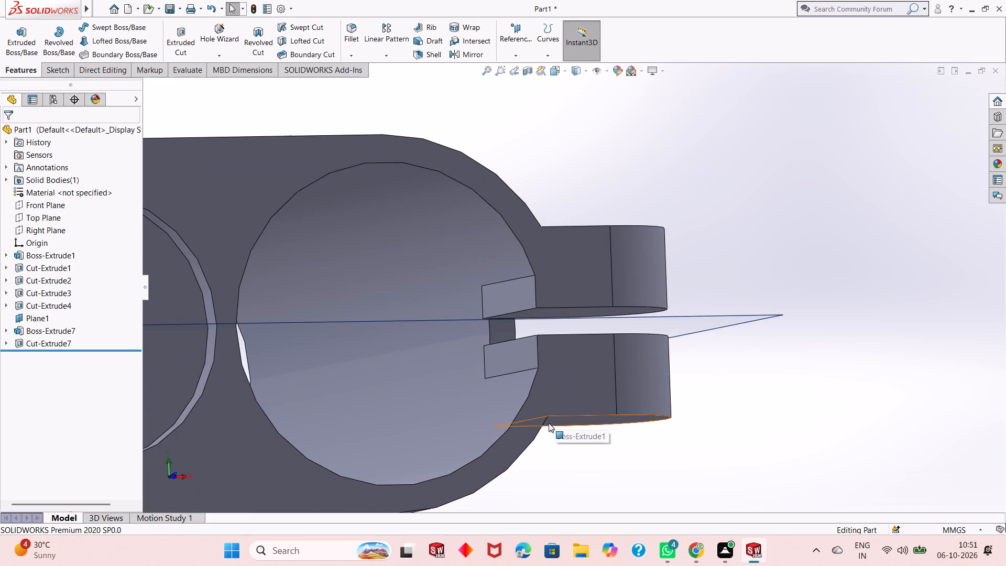
Examine the lug's inner faces projecting into the large end hole and the slit between them from several angles.
{"action": "middle_click_drag", "start_coordinate": [557, 442], "coordinate": [559, 419]}
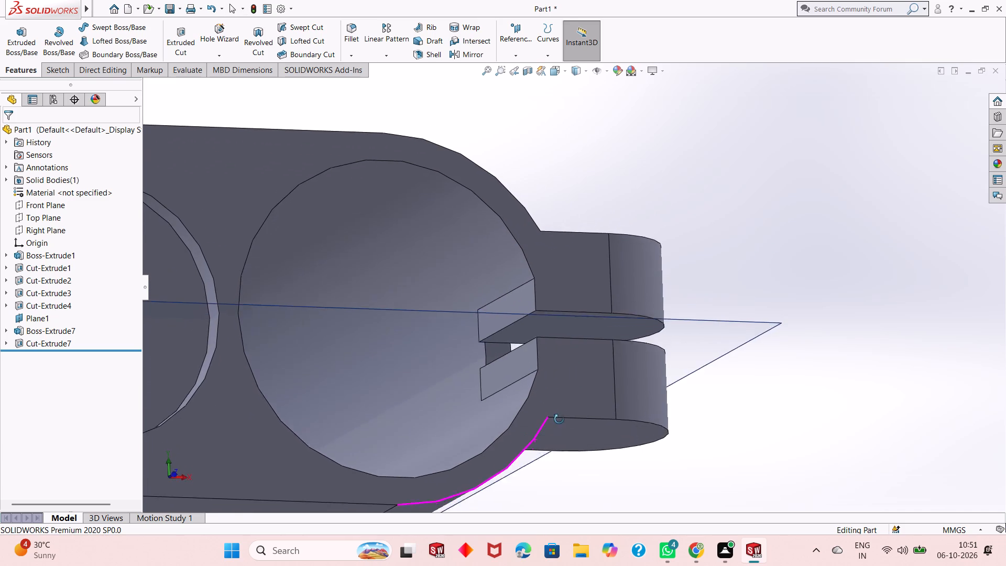
{"action": "middle_click_drag", "start_coordinate": [559, 419], "coordinate": [548, 408]}
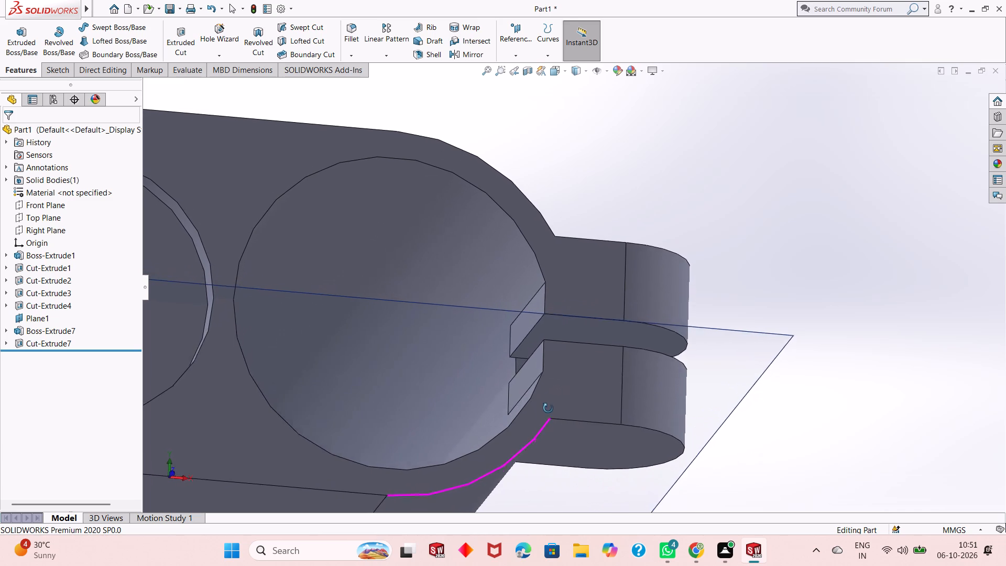
{"action": "middle_click_drag", "start_coordinate": [548, 408], "coordinate": [547, 445]}
{"action": "scroll", "coordinate": [550, 358], "scroll_direction": "down", "scroll_amount": 4}
{"action": "middle_click_drag", "start_coordinate": [554, 388], "coordinate": [586, 332]}
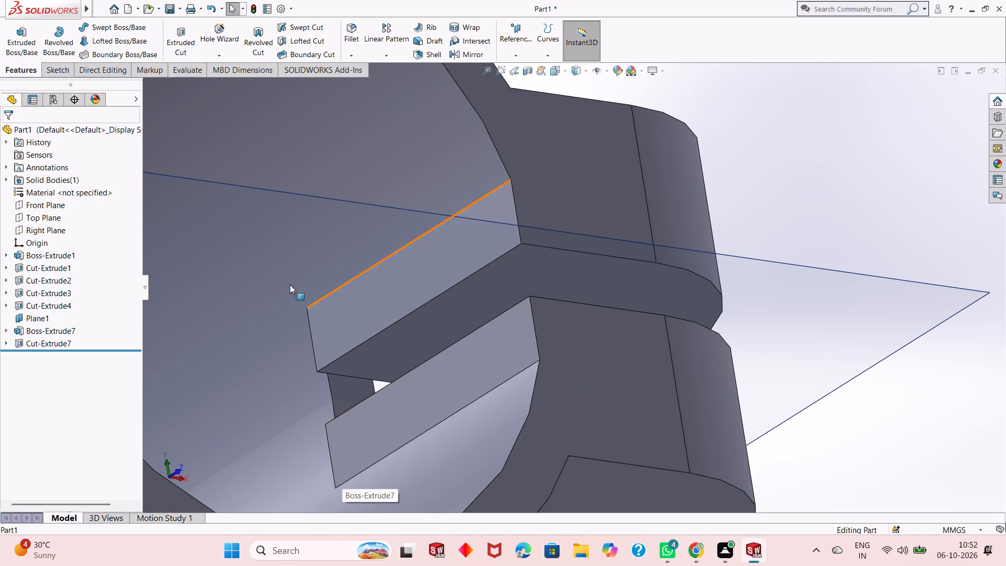
{"action": "middle_click_drag", "start_coordinate": [330, 362], "coordinate": [502, 316]}
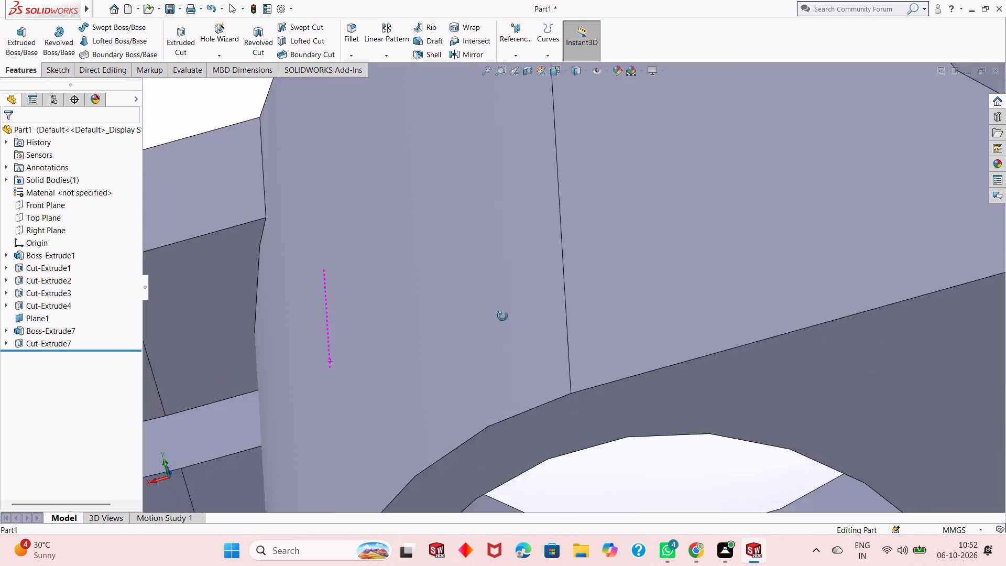
{"action": "middle_click_drag", "start_coordinate": [502, 316], "coordinate": [474, 271]}
{"action": "scroll", "coordinate": [300, 340], "scroll_direction": "down", "scroll_amount": 1}
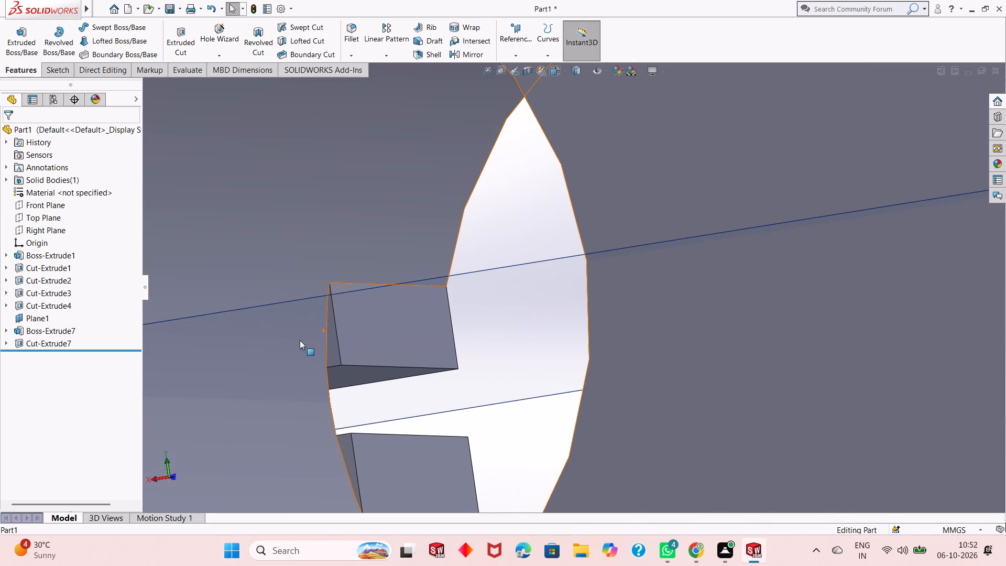
{"action": "scroll", "coordinate": [391, 322], "scroll_direction": "down", "scroll_amount": 2}
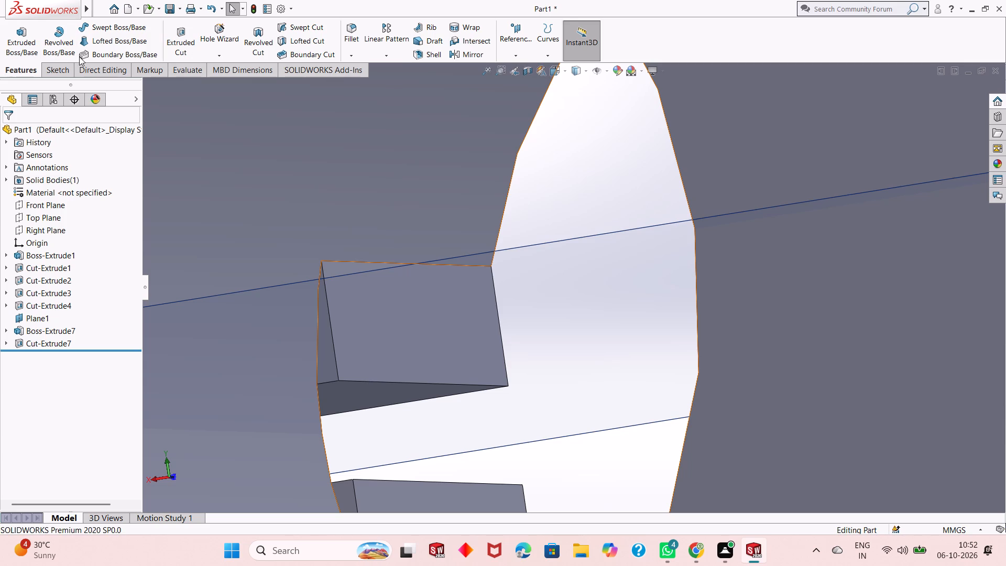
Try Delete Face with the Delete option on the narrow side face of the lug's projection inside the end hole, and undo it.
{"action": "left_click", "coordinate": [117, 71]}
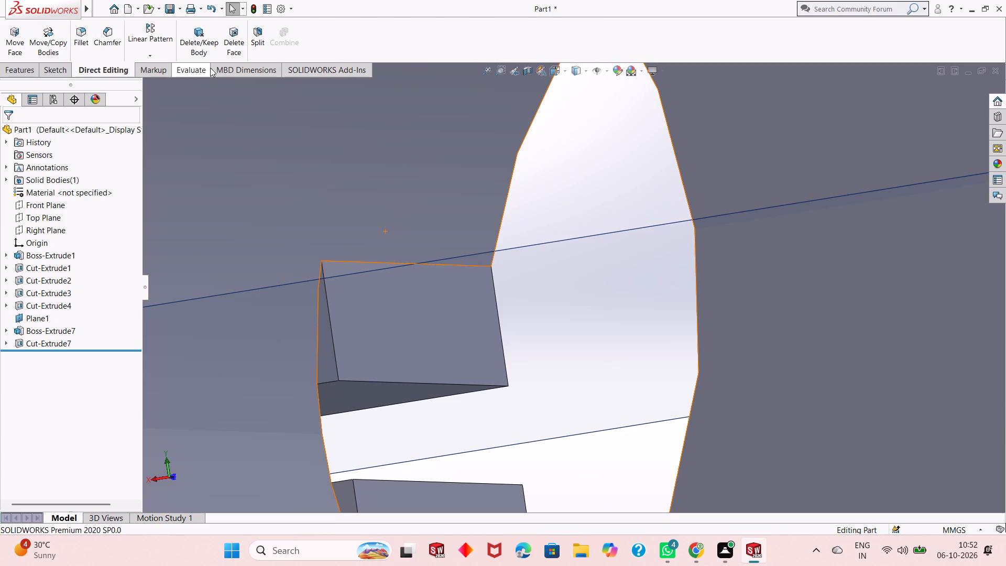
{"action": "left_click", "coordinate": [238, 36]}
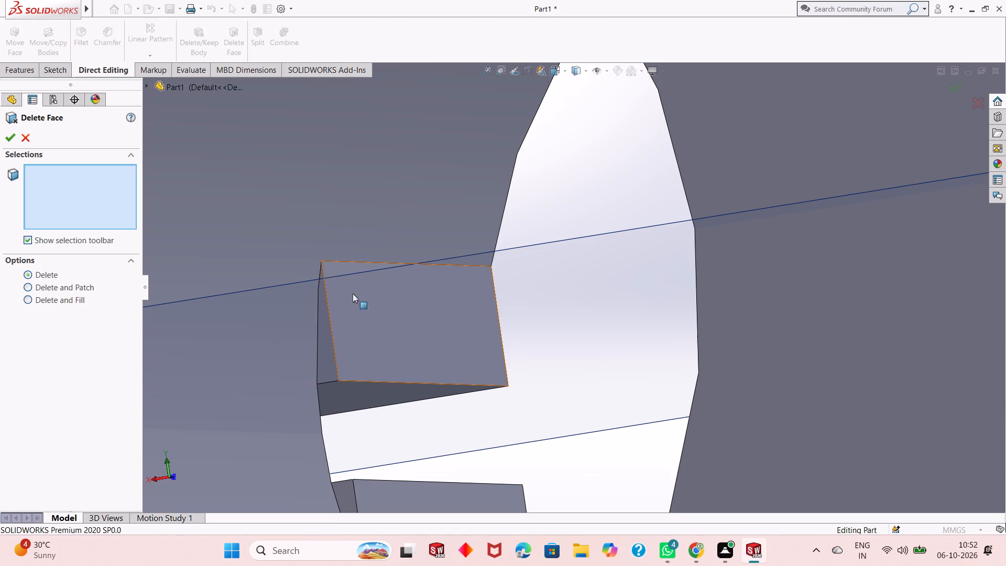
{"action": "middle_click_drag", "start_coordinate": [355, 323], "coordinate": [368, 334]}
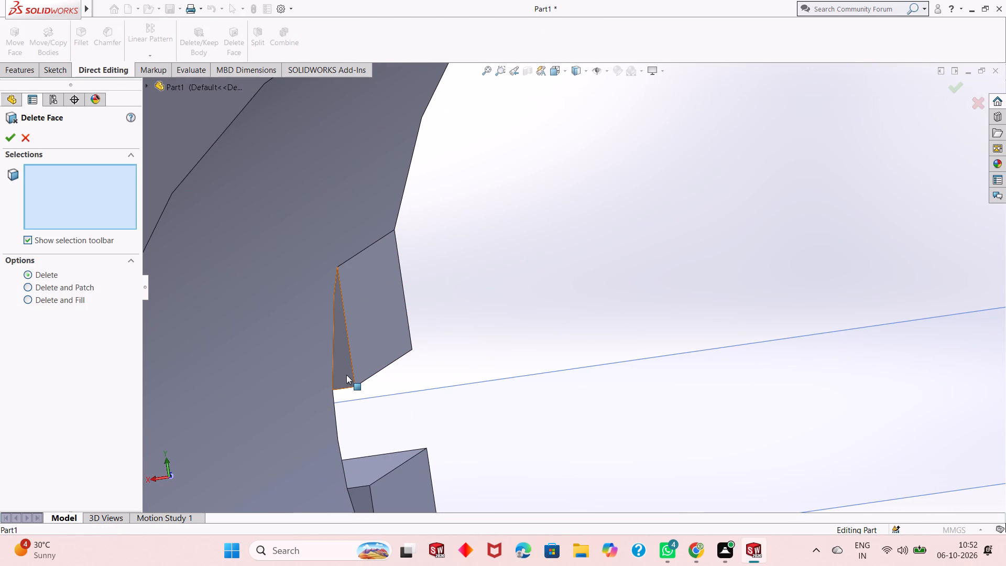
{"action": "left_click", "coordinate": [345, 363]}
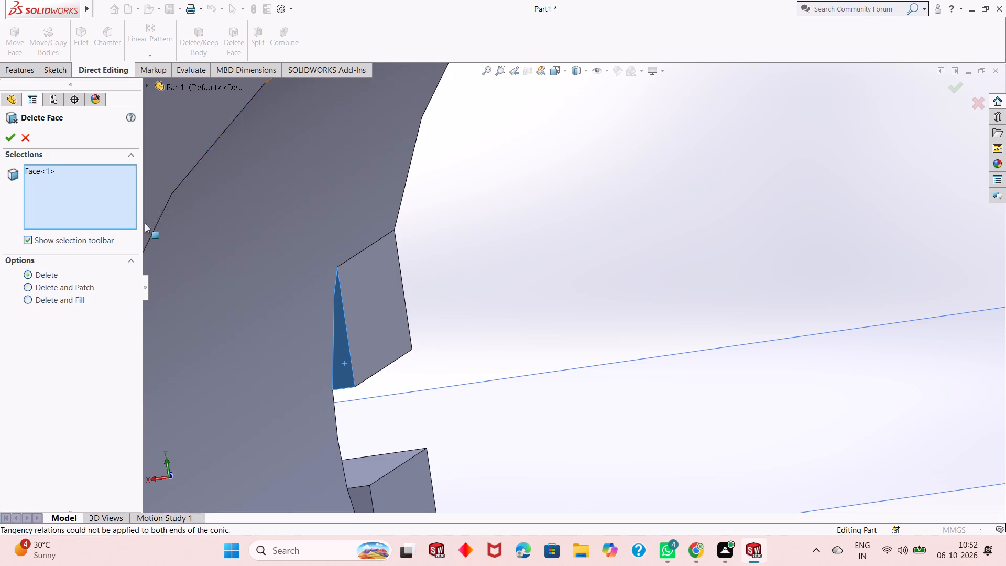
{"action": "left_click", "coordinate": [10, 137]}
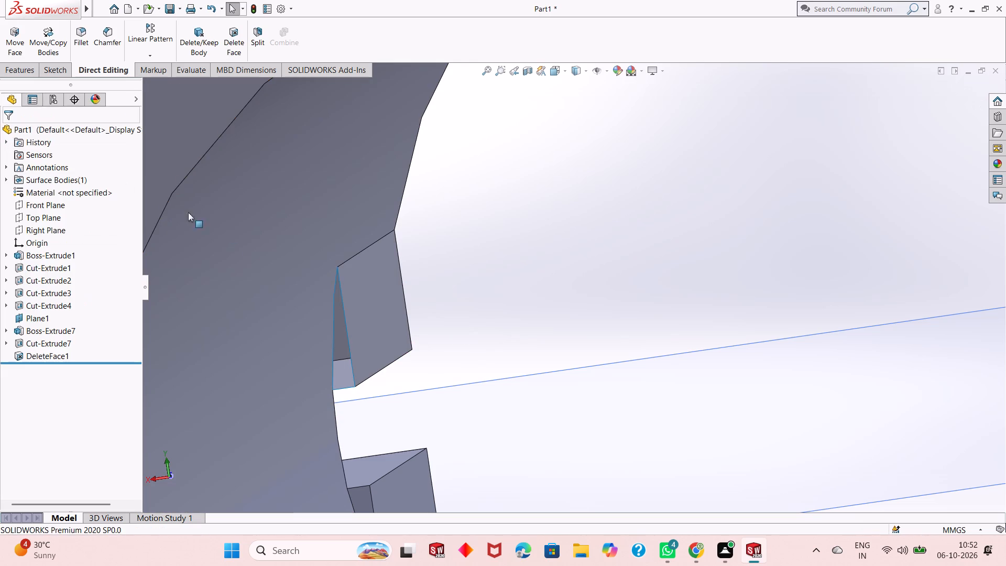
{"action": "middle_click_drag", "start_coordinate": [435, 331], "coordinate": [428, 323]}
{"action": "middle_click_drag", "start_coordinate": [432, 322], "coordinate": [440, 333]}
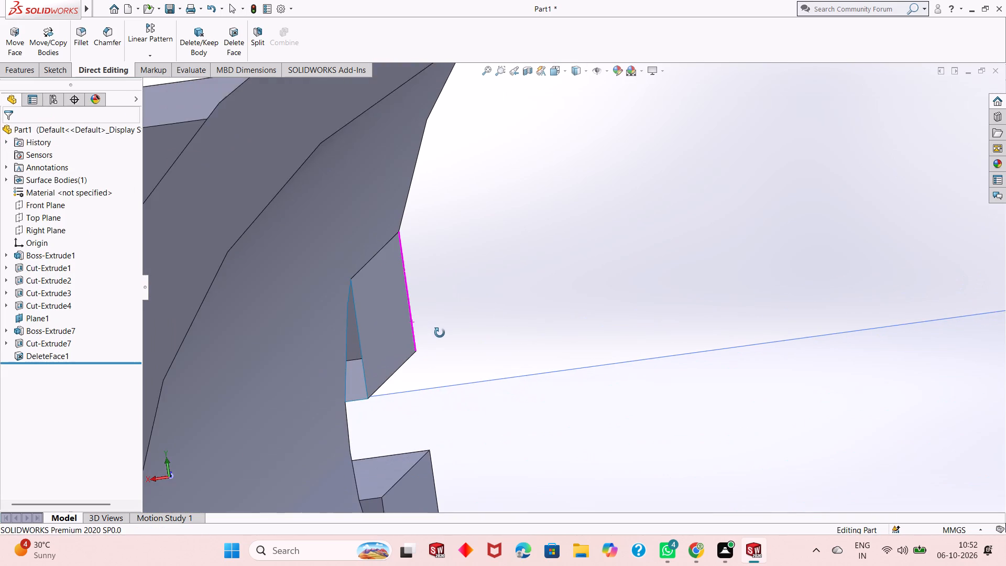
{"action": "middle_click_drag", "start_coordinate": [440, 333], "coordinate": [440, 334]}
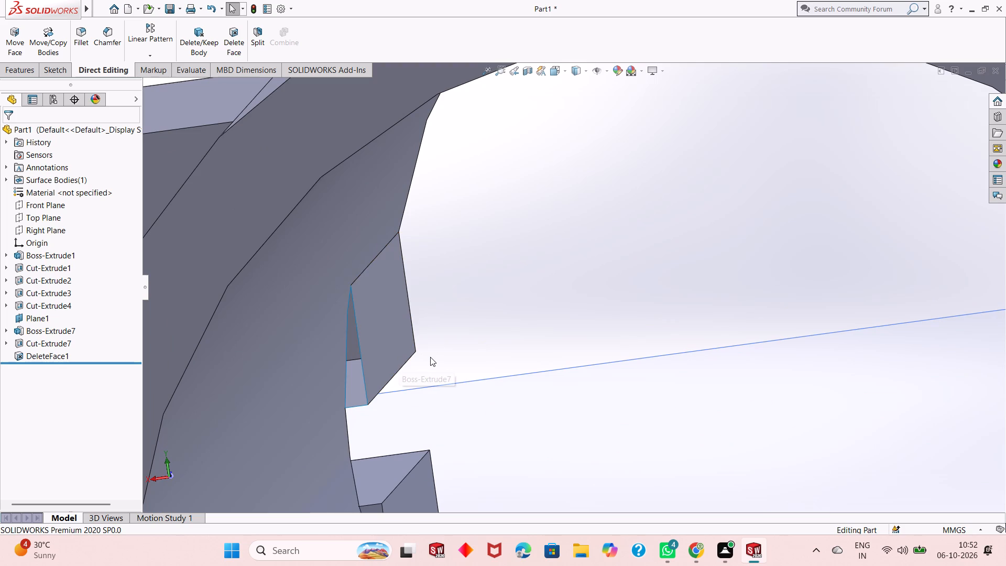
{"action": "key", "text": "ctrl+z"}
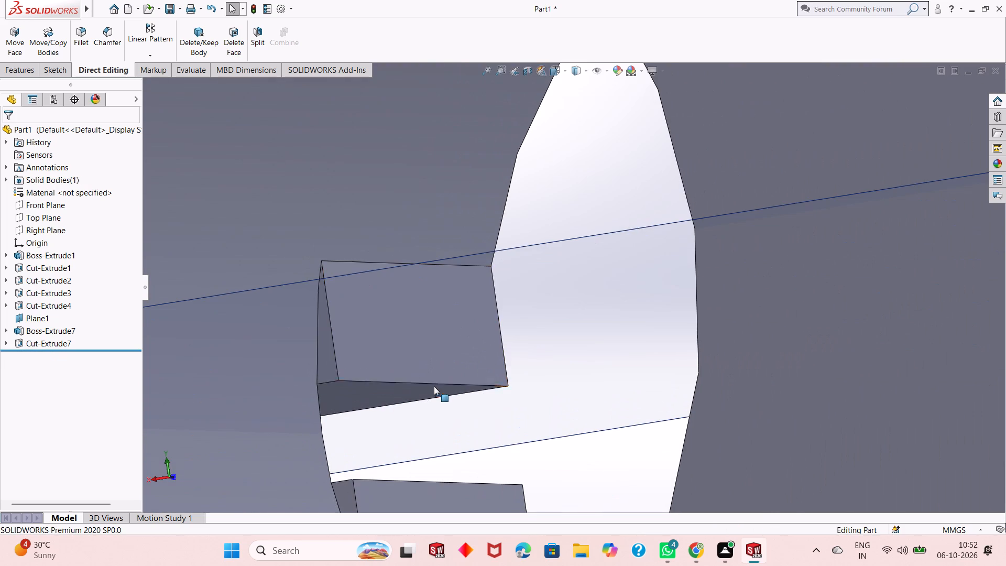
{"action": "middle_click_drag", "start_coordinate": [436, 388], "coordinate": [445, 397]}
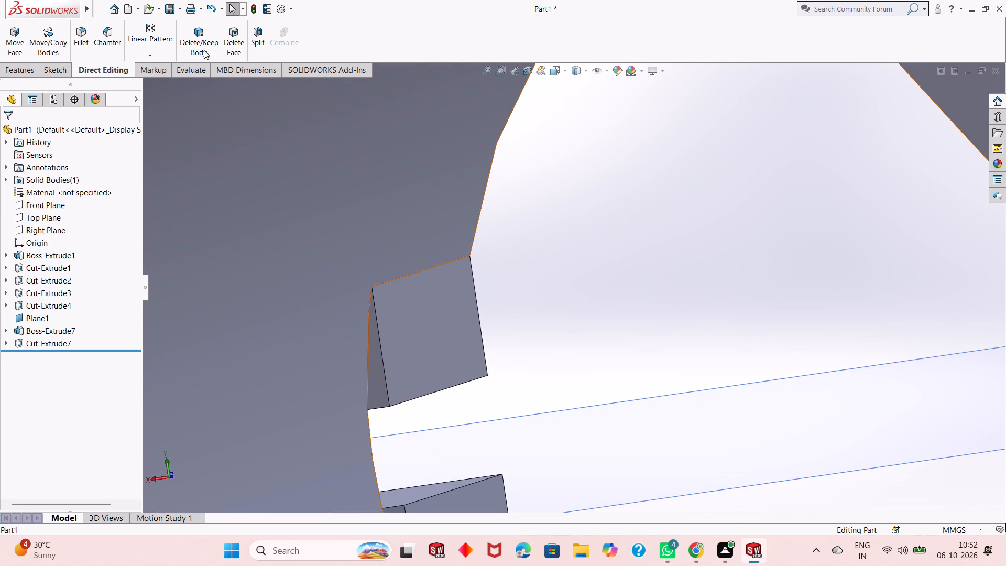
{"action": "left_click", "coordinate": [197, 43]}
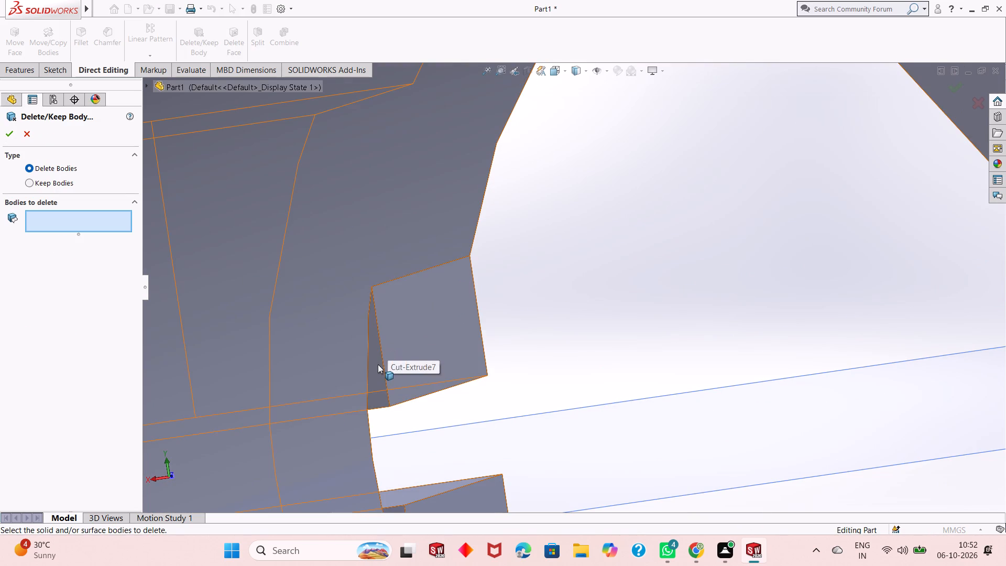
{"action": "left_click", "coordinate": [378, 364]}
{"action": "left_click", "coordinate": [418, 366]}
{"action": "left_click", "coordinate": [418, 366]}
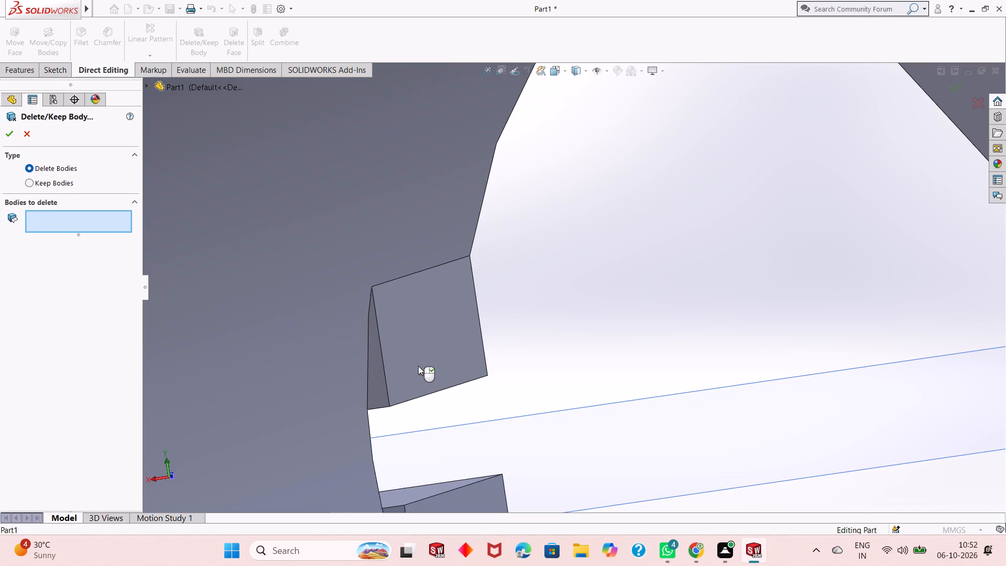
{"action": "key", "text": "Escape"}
Examine the split lug halves and their projections into the large end hole from several sides.
{"action": "scroll", "coordinate": [418, 366], "scroll_direction": "up", "scroll_amount": 1}
{"action": "scroll", "coordinate": [427, 357], "scroll_direction": "down", "scroll_amount": 1}
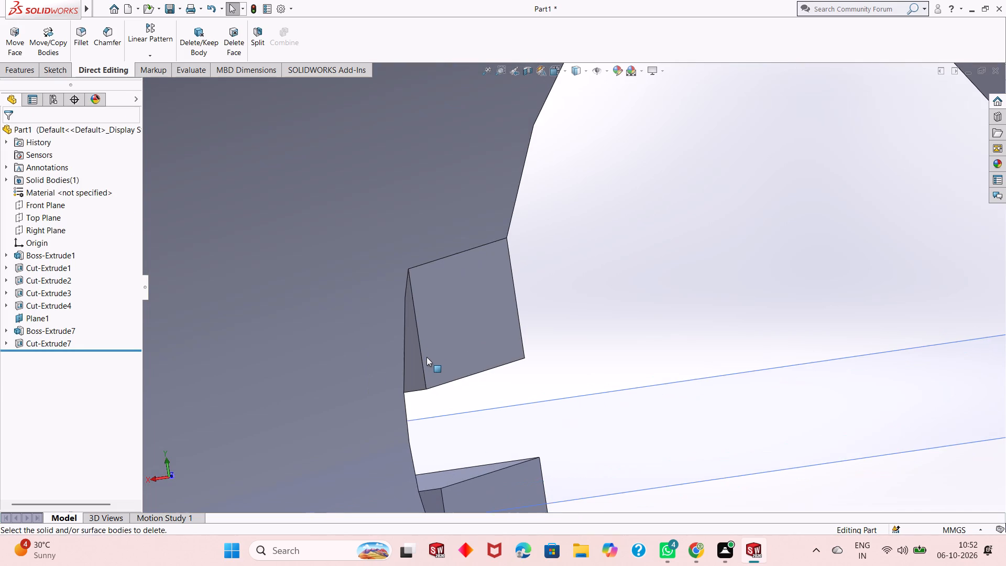
{"action": "scroll", "coordinate": [559, 347], "scroll_direction": "down", "scroll_amount": 1}
{"action": "middle_click_drag", "start_coordinate": [559, 347], "coordinate": [516, 346]}
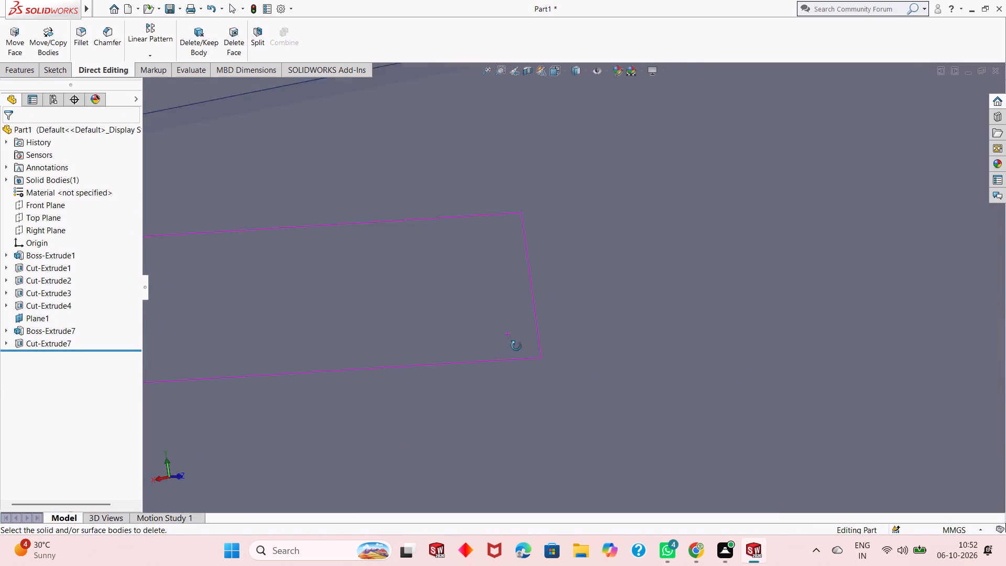
{"action": "middle_click_drag", "start_coordinate": [516, 346], "coordinate": [371, 340]}
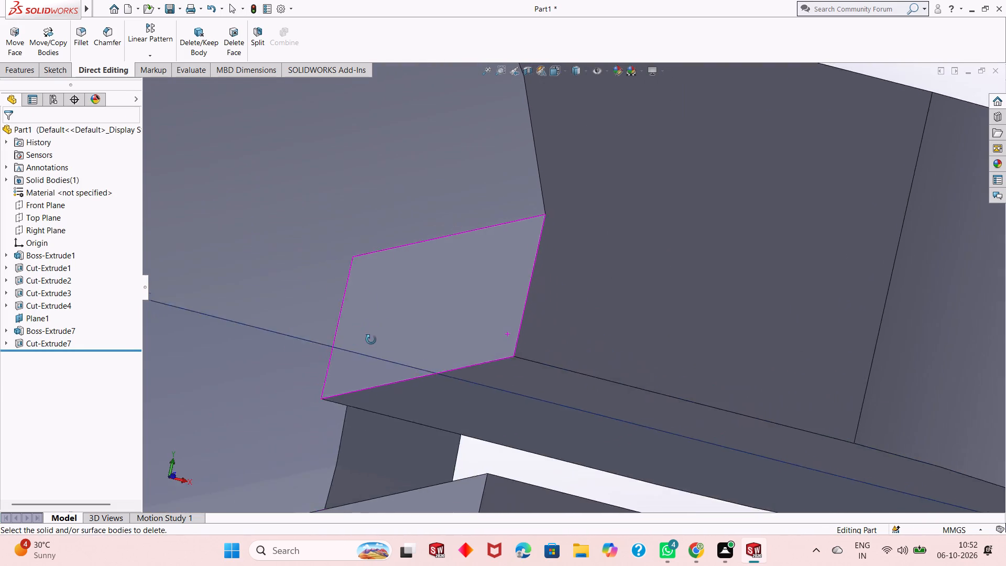
{"action": "middle_click_drag", "start_coordinate": [371, 340], "coordinate": [368, 373]}
{"action": "scroll", "coordinate": [387, 393], "scroll_direction": "up", "scroll_amount": 2}
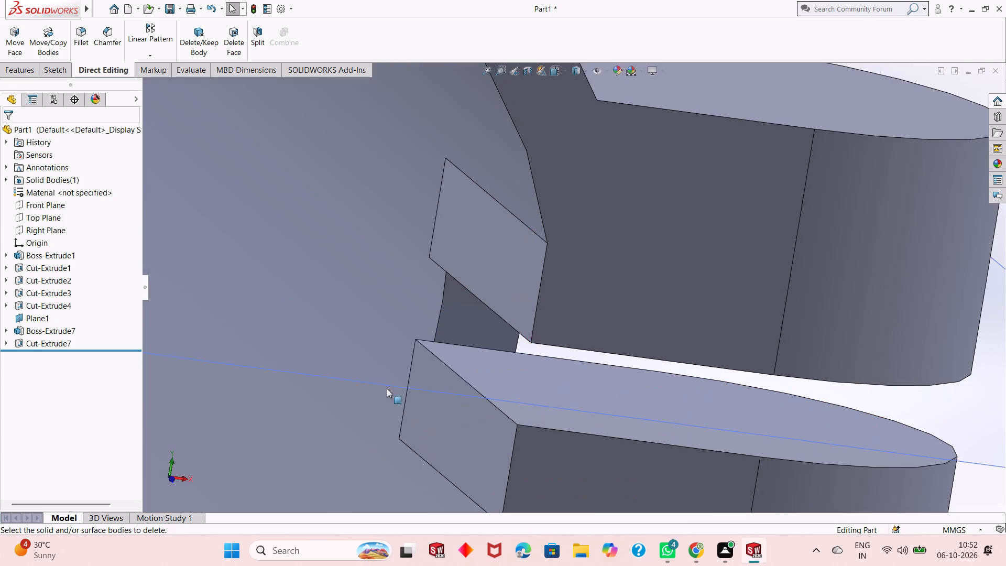
{"action": "scroll", "coordinate": [426, 395], "scroll_direction": "up", "scroll_amount": 1}
{"action": "middle_click_drag", "start_coordinate": [498, 362], "coordinate": [475, 362]}
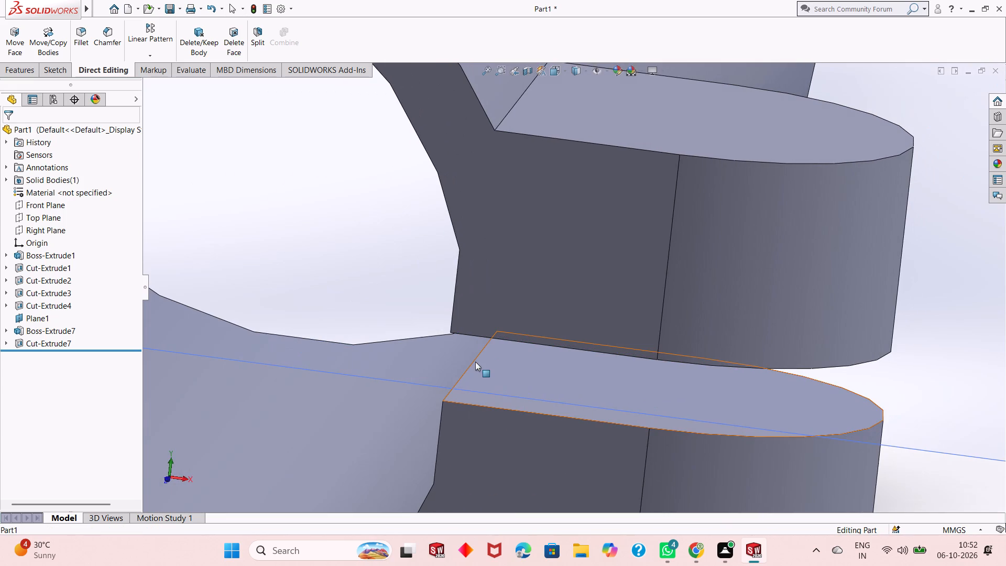
{"action": "middle_click_drag", "start_coordinate": [472, 372], "coordinate": [485, 363]}
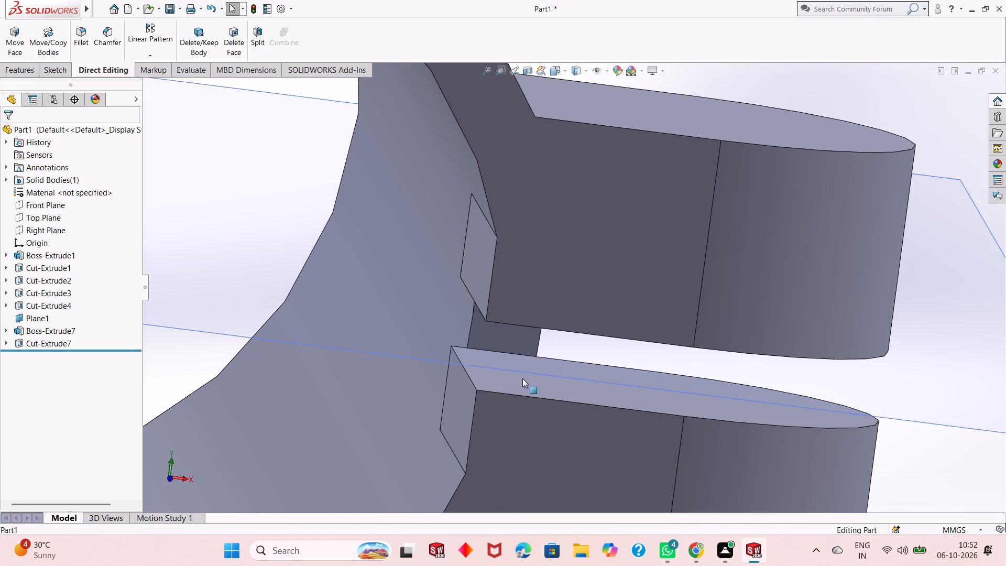
{"action": "scroll", "coordinate": [524, 378], "scroll_direction": "up", "scroll_amount": 6}
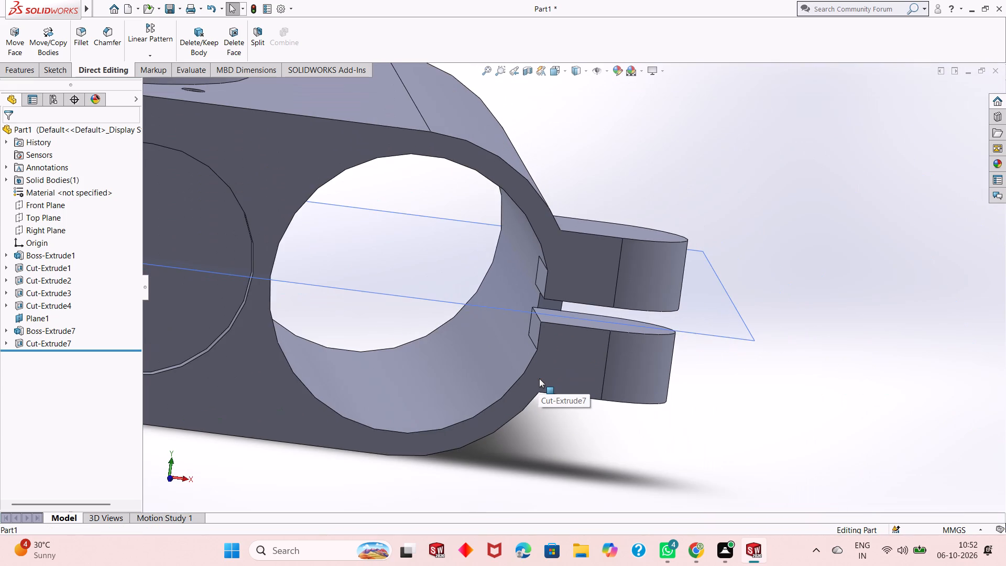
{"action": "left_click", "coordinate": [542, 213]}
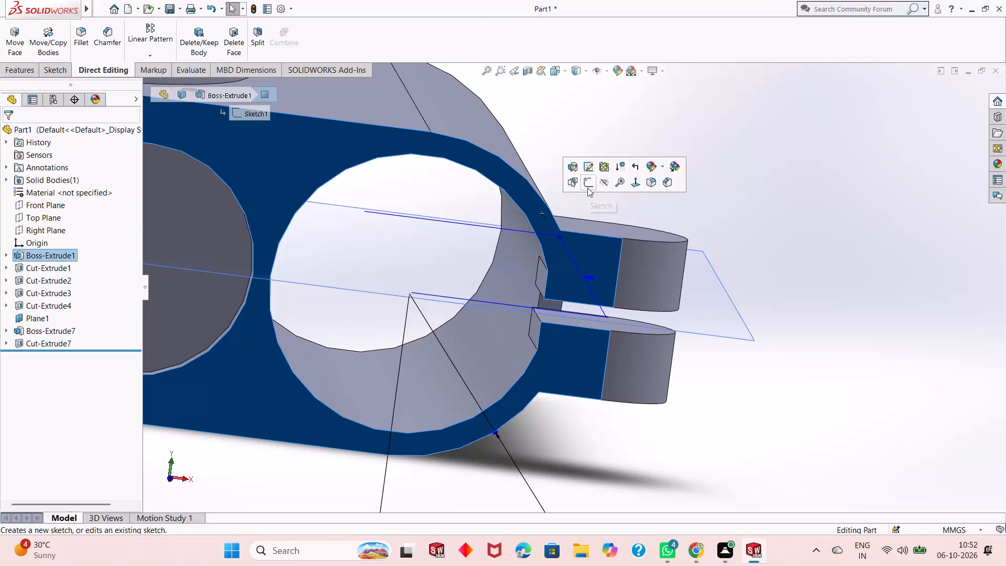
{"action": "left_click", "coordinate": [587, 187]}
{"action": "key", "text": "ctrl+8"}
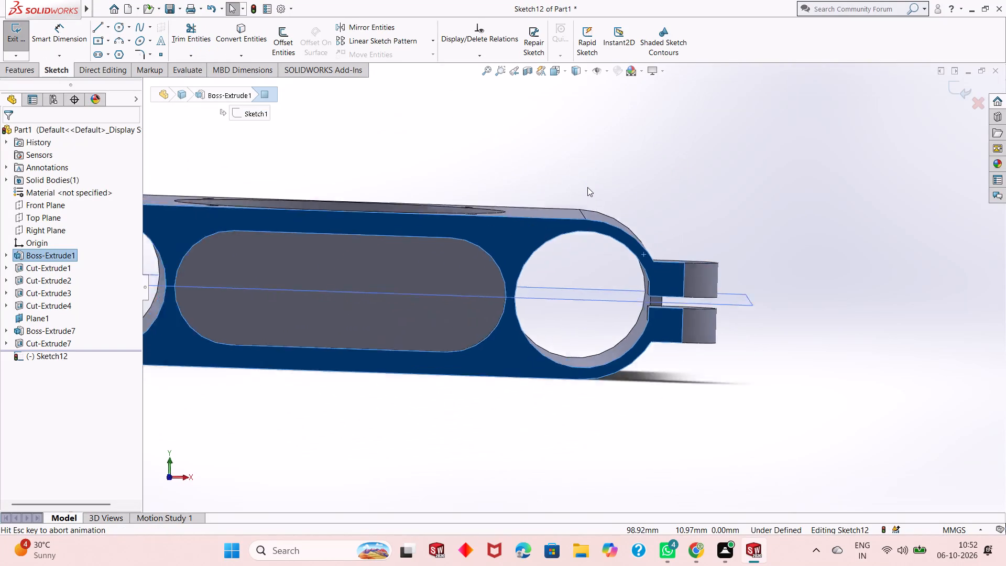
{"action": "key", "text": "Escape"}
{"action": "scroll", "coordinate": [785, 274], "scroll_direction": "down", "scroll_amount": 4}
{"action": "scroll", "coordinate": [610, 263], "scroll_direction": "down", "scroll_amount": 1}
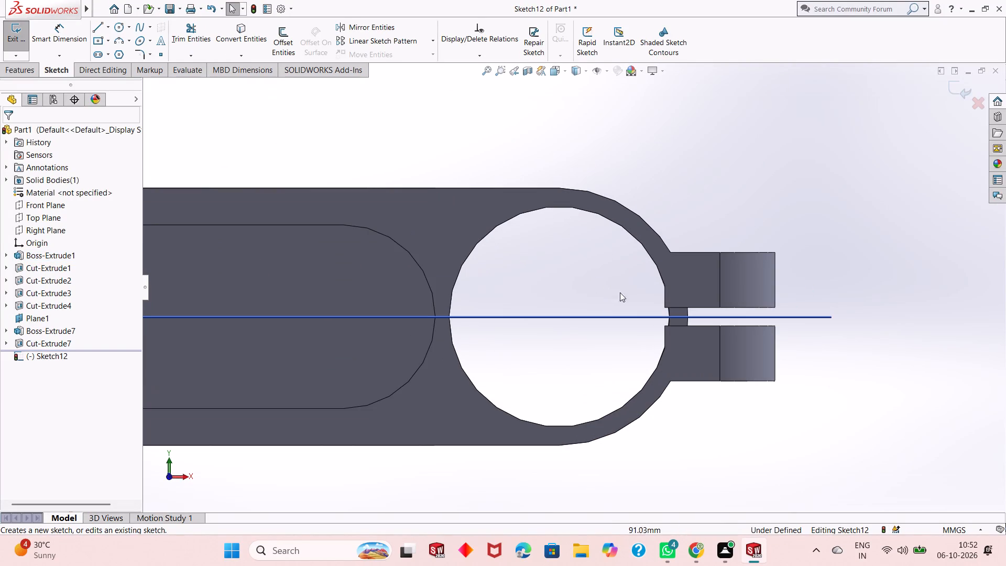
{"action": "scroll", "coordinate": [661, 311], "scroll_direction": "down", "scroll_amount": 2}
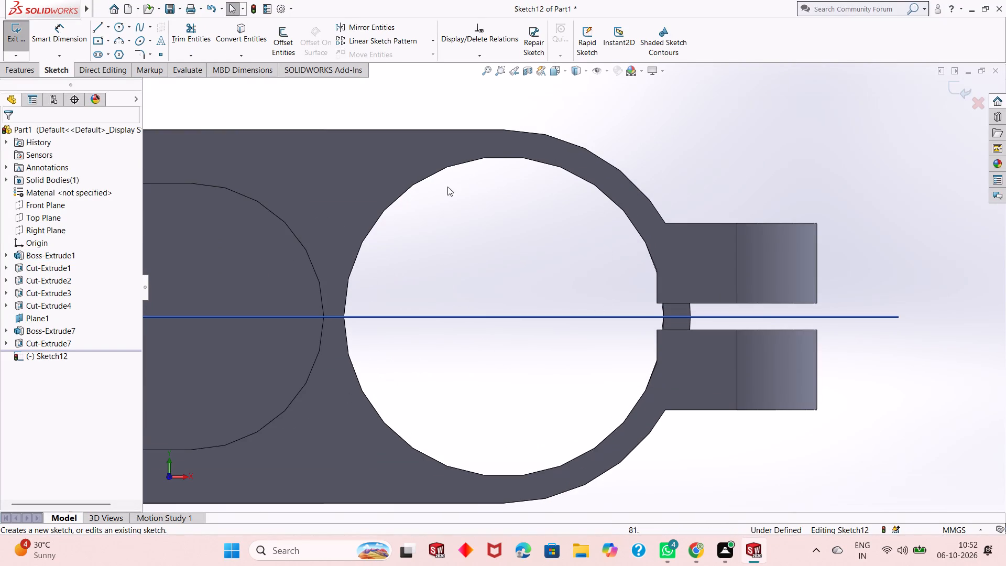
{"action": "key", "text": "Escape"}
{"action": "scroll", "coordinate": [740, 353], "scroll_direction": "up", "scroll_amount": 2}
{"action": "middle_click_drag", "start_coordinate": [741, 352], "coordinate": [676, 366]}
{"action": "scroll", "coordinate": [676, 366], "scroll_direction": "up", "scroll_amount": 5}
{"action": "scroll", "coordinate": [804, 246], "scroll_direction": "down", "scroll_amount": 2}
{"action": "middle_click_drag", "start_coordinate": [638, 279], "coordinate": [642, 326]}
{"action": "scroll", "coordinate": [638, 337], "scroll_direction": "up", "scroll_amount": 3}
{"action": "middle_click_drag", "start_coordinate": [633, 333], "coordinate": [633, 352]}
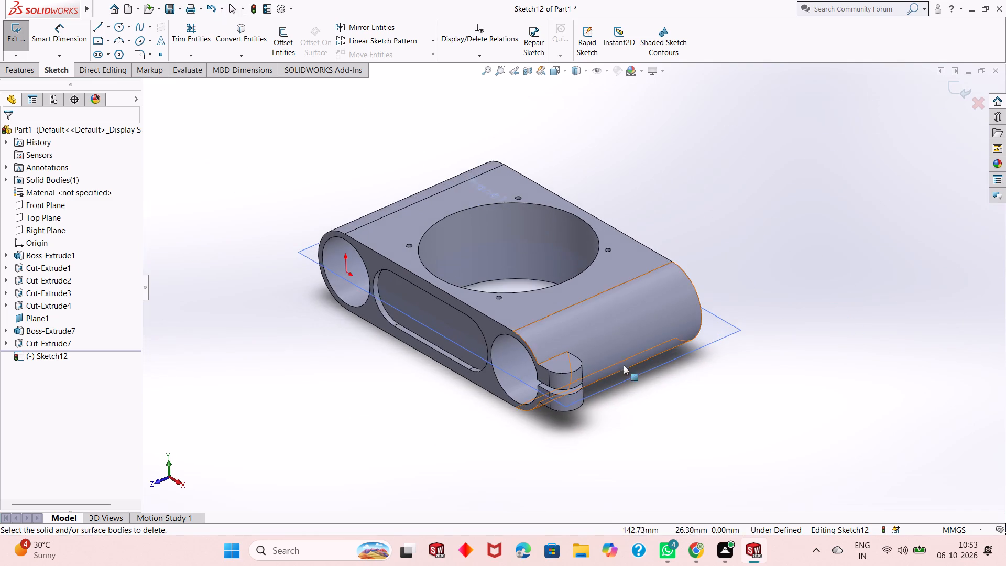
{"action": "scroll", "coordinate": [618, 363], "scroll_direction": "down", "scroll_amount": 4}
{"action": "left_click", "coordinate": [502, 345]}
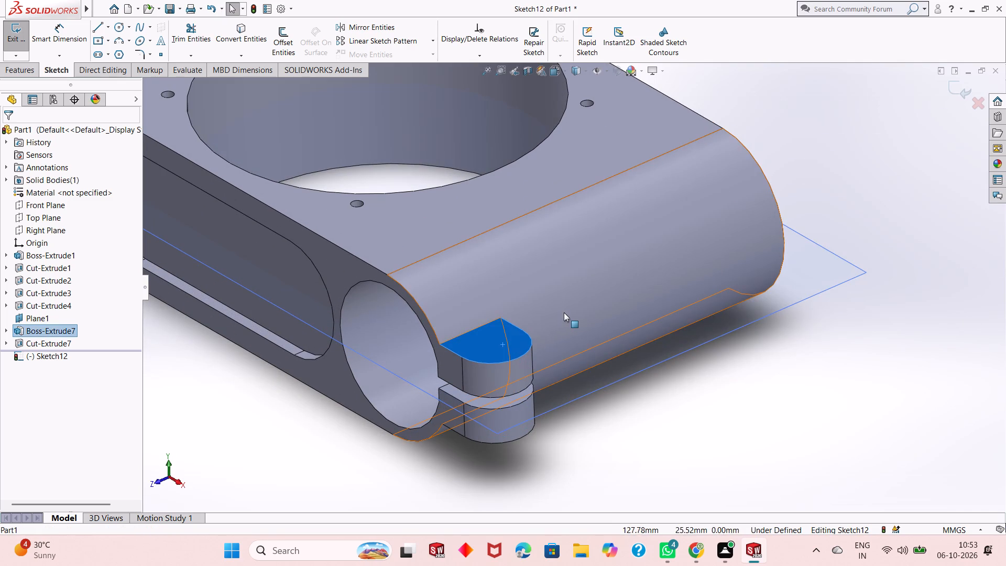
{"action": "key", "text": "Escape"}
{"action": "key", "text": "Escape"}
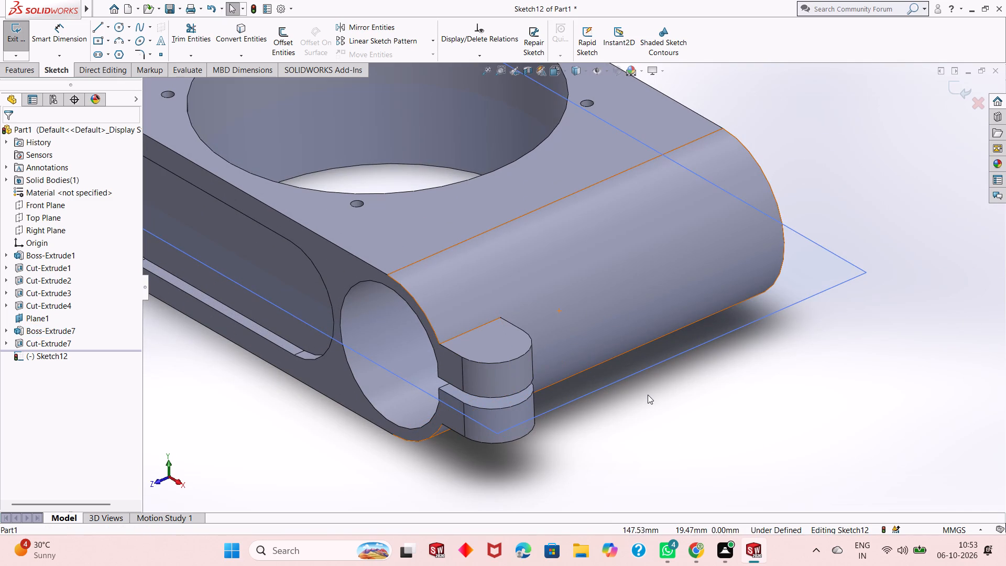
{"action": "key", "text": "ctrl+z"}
Sketch a circle about 5.07 mm in diameter on the lug's top face, concentric with its rounded end.
{"action": "scroll", "coordinate": [533, 370], "scroll_direction": "up", "scroll_amount": 2}
{"action": "middle_click_drag", "start_coordinate": [522, 337], "coordinate": [522, 347]}
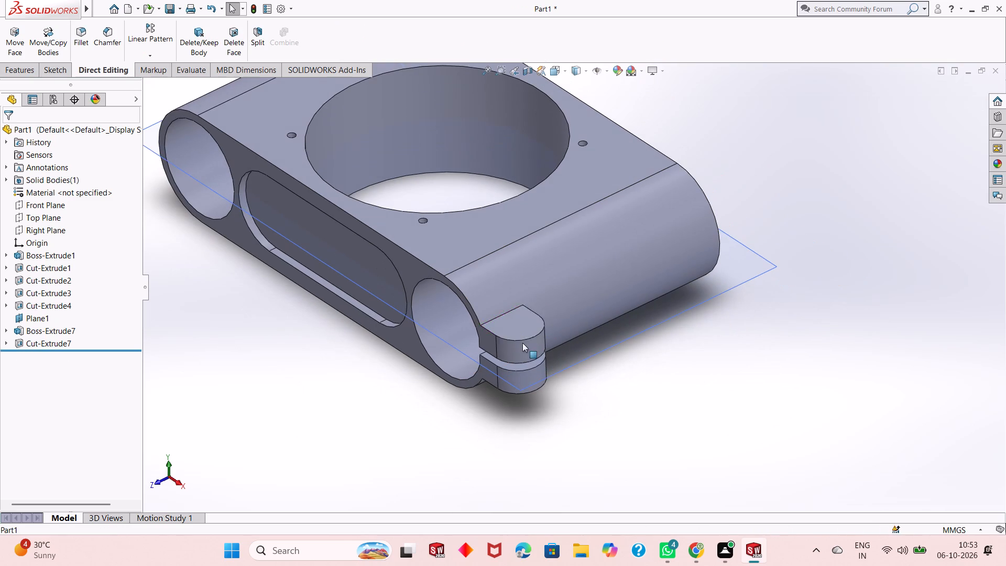
{"action": "left_click", "coordinate": [522, 322]}
{"action": "left_click", "coordinate": [572, 291]}
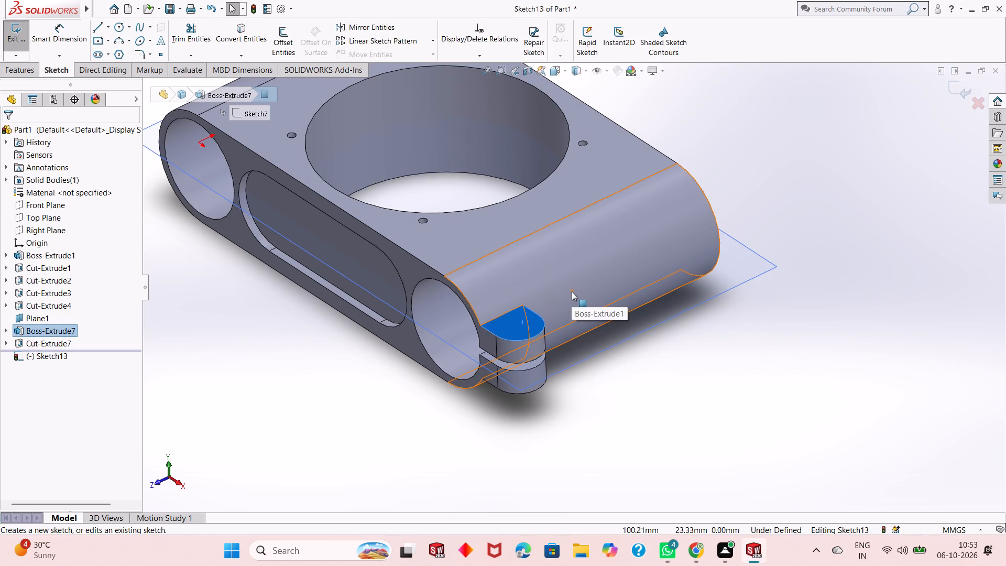
{"action": "key", "text": "ctrl+8"}
{"action": "scroll", "coordinate": [670, 368], "scroll_direction": "up", "scroll_amount": 2}
{"action": "key", "text": "Escape"}
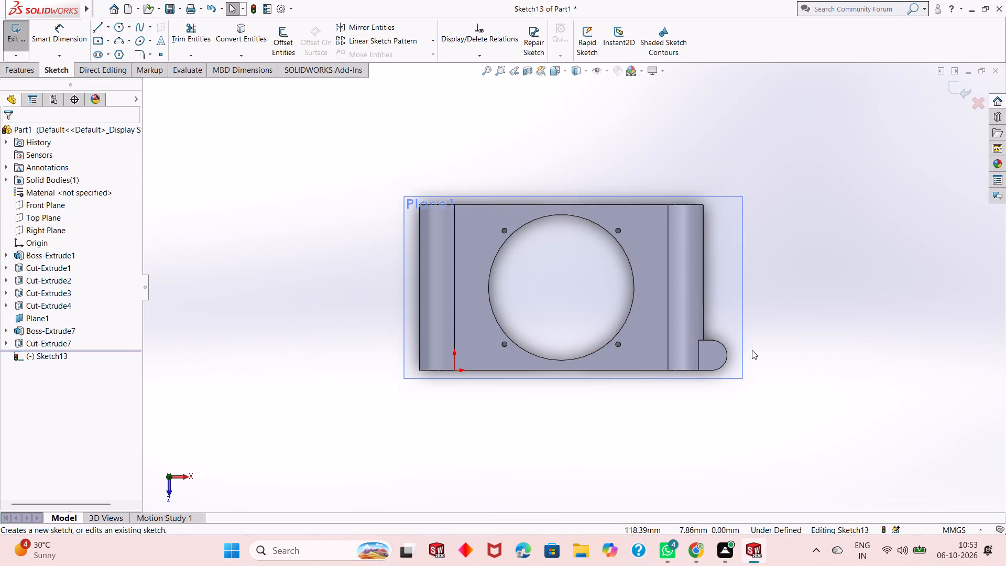
{"action": "scroll", "coordinate": [752, 350], "scroll_direction": "down", "scroll_amount": 3}
{"action": "scroll", "coordinate": [649, 357], "scroll_direction": "down", "scroll_amount": 2}
{"action": "scroll", "coordinate": [727, 369], "scroll_direction": "up", "scroll_amount": 1}
{"action": "scroll", "coordinate": [672, 332], "scroll_direction": "down", "scroll_amount": 2}
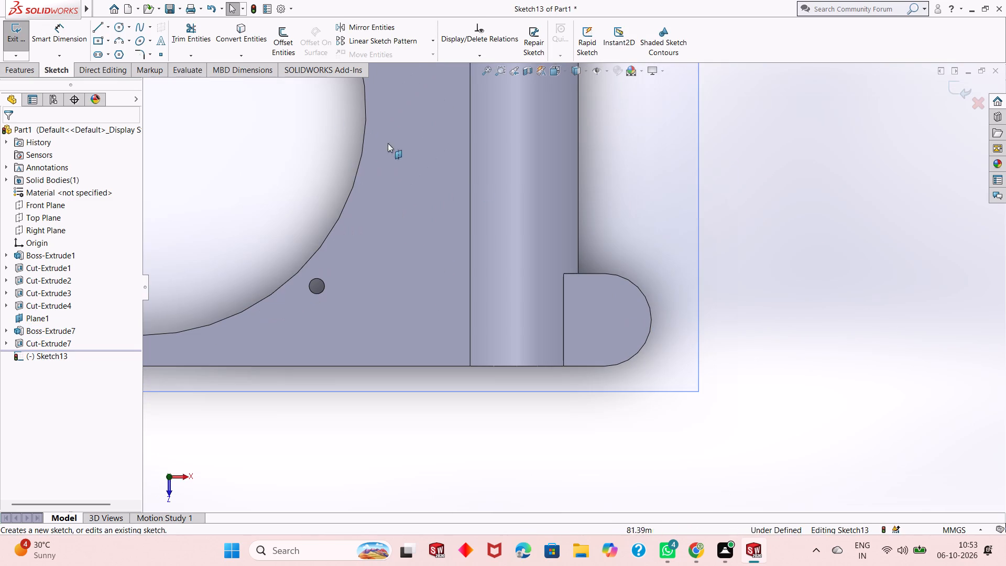
{"action": "left_click", "coordinate": [123, 29]}
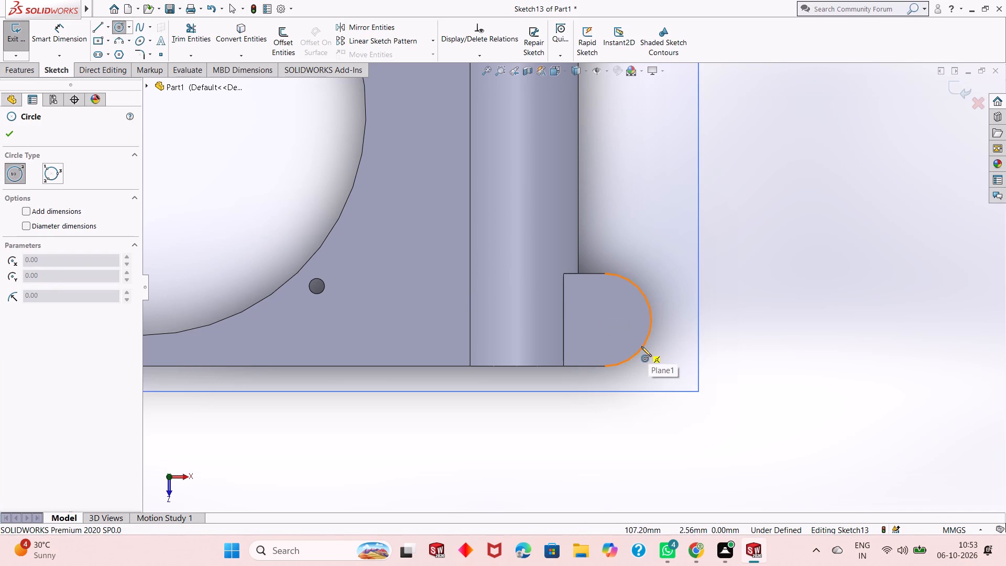
{"action": "left_click", "coordinate": [603, 318]}
{"action": "left_click", "coordinate": [604, 300]}
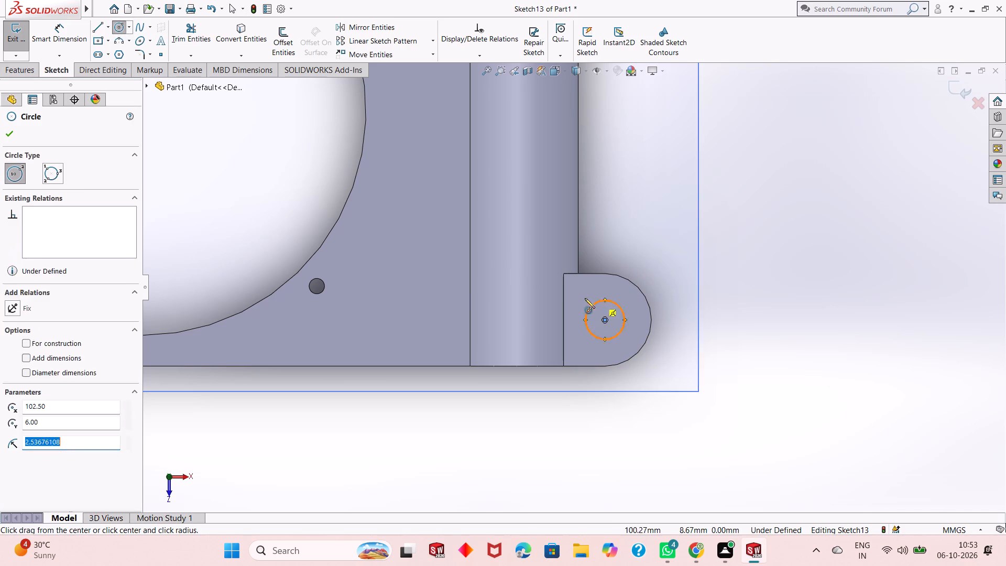
{"action": "key", "text": "Escape"}
{"action": "key", "text": "Escape"}
{"action": "key", "text": "Escape"}
Dimension the circle on the lug's top face with a diameter of 6.4 mm.
{"action": "left_click", "coordinate": [43, 41]}
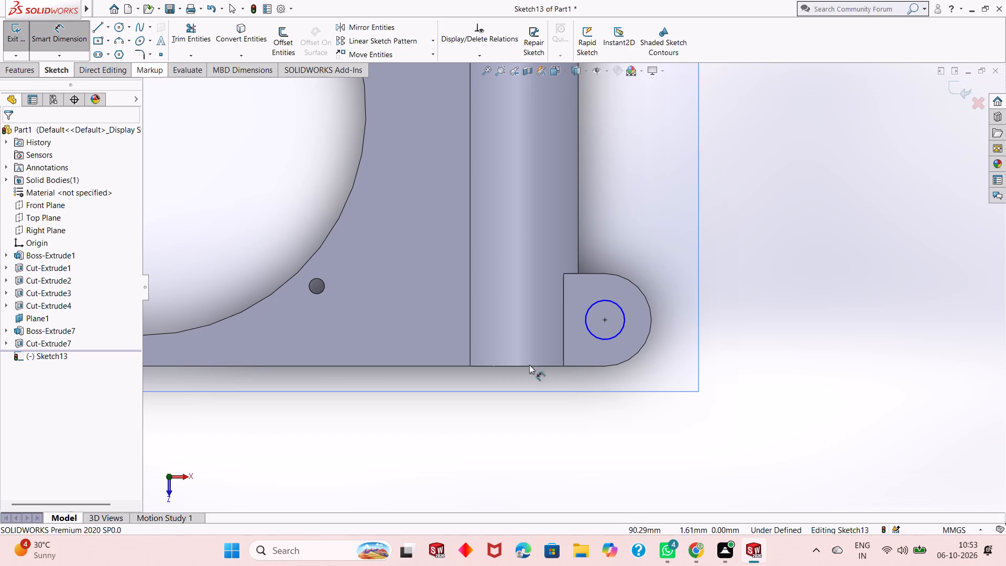
{"action": "left_click", "coordinate": [609, 336]}
{"action": "left_click", "coordinate": [466, 462]}
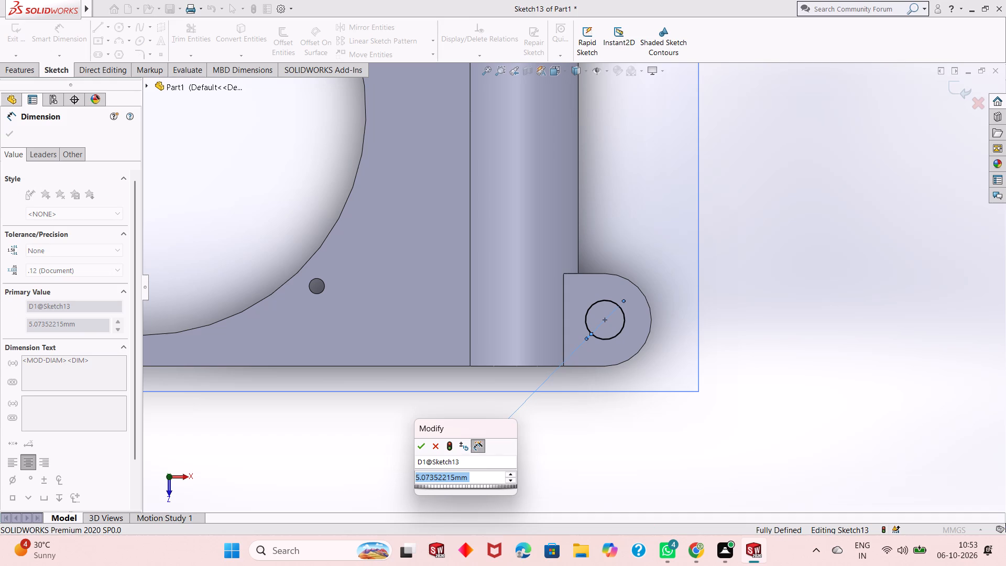
{"action": "type", "text": "6.5"}
{"action": "key", "text": "BackSpace"}
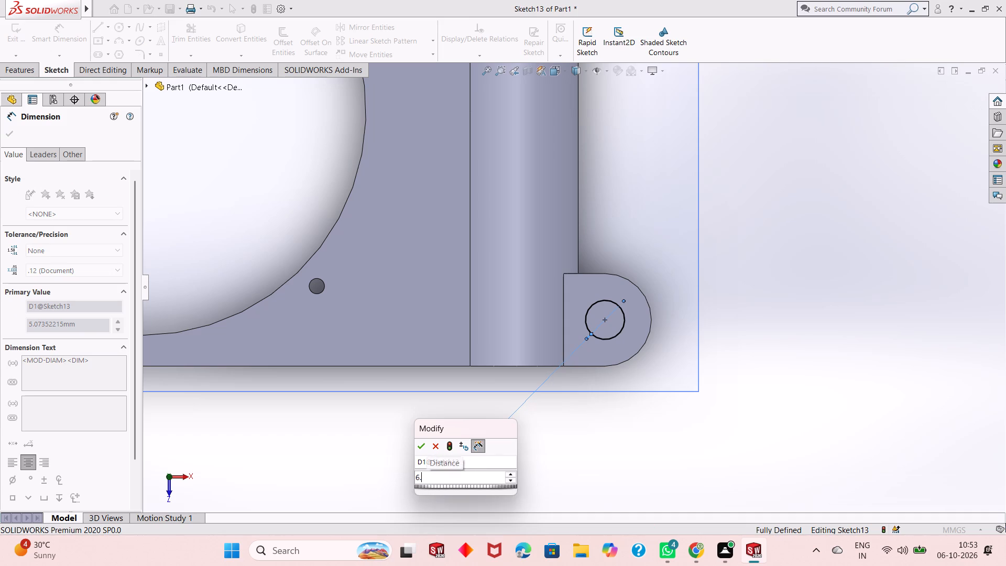
{"action": "key", "text": "4"}
{"action": "key", "text": "Return"}
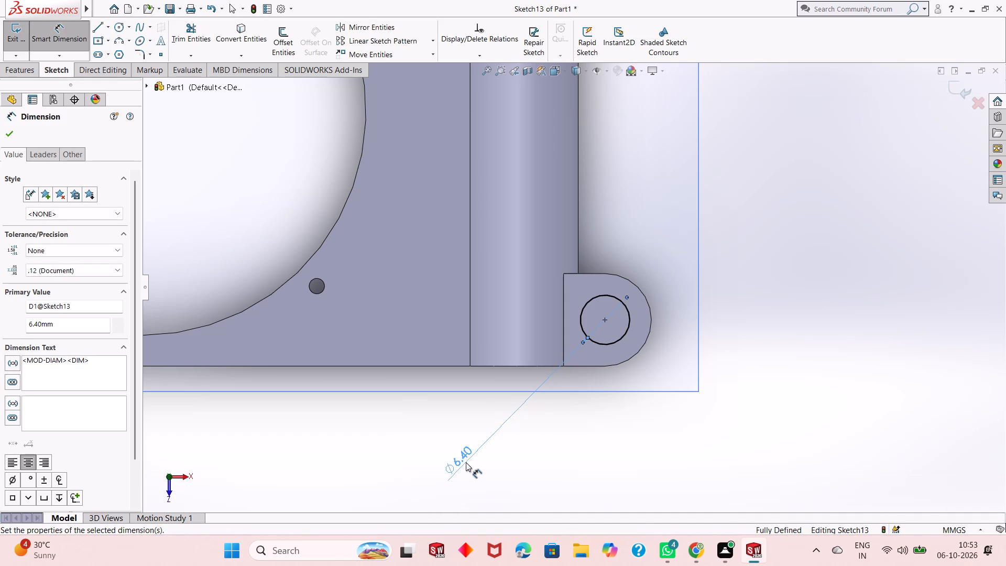
{"action": "scroll", "coordinate": [486, 408], "scroll_direction": "up", "scroll_amount": 3}
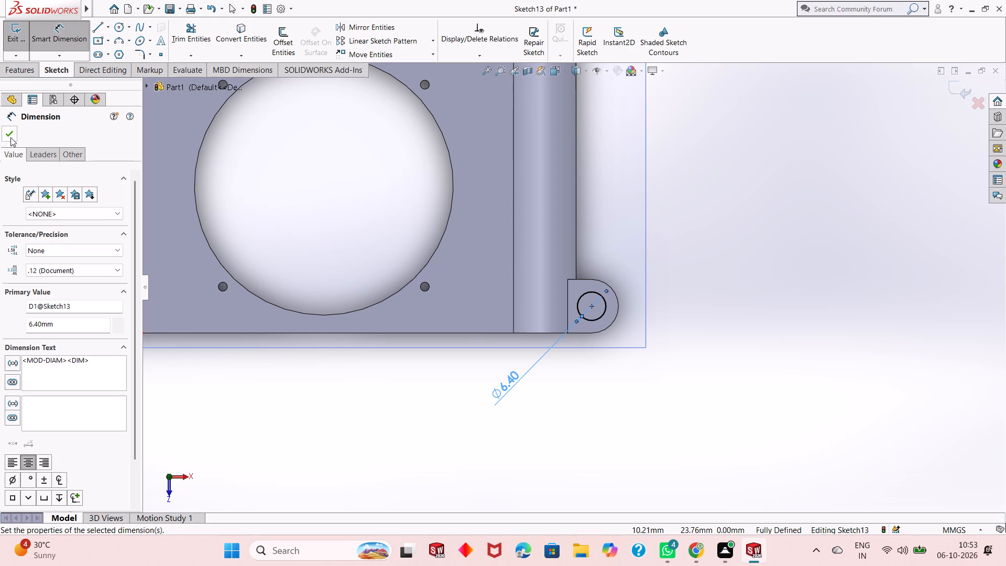
{"action": "left_click", "coordinate": [10, 134]}
Cut-extrude the 6.4 mm circle Through All, down through both halves of the split lug.
{"action": "left_click", "coordinate": [17, 65]}
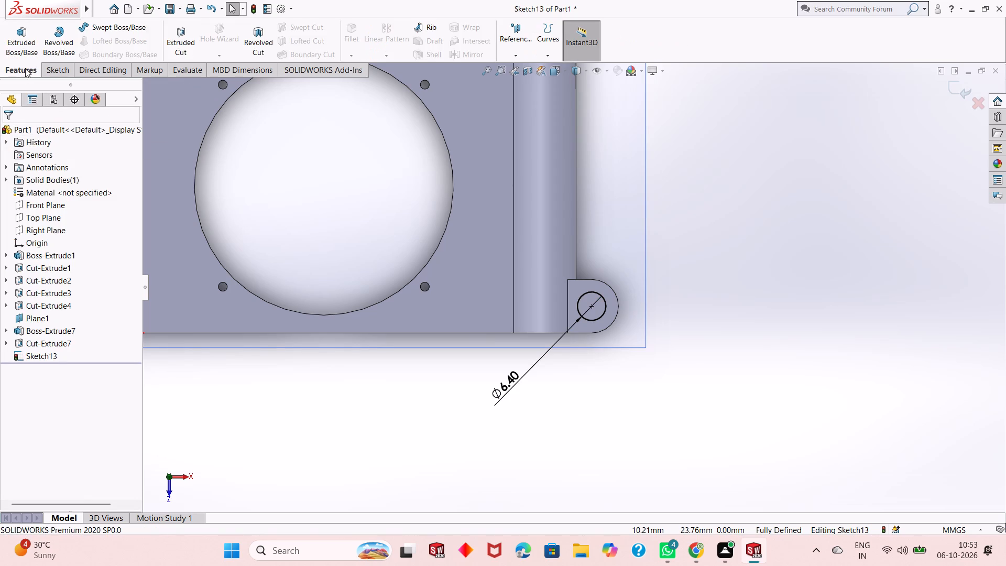
{"action": "left_click", "coordinate": [174, 36]}
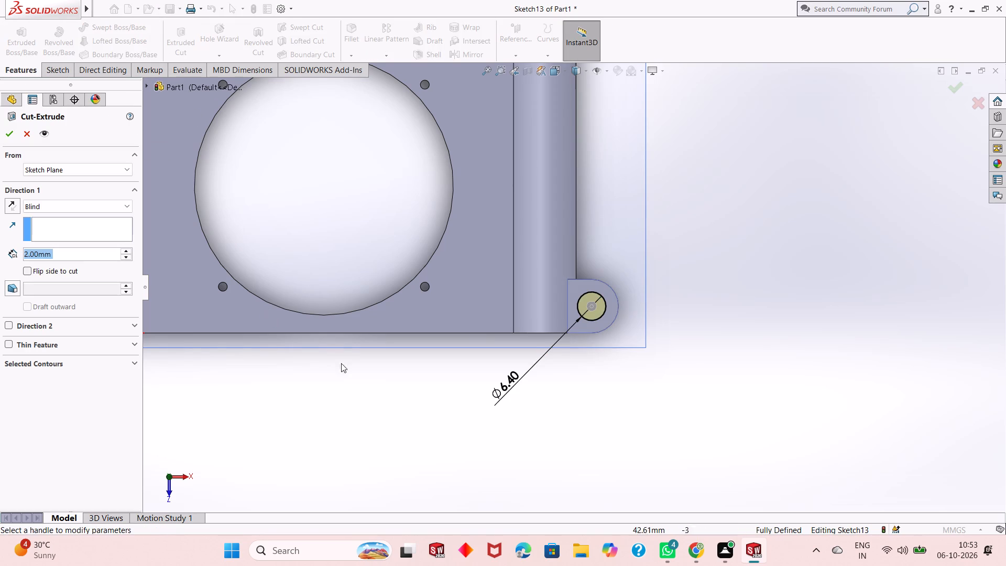
{"action": "middle_click_drag", "start_coordinate": [399, 391], "coordinate": [383, 195]}
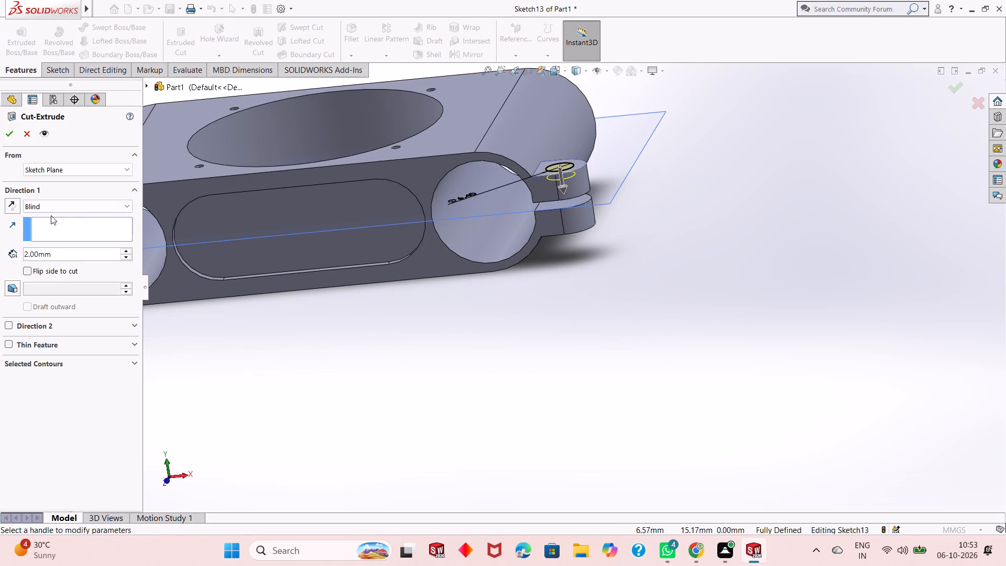
{"action": "left_click", "coordinate": [72, 206]}
{"action": "left_click", "coordinate": [97, 219]}
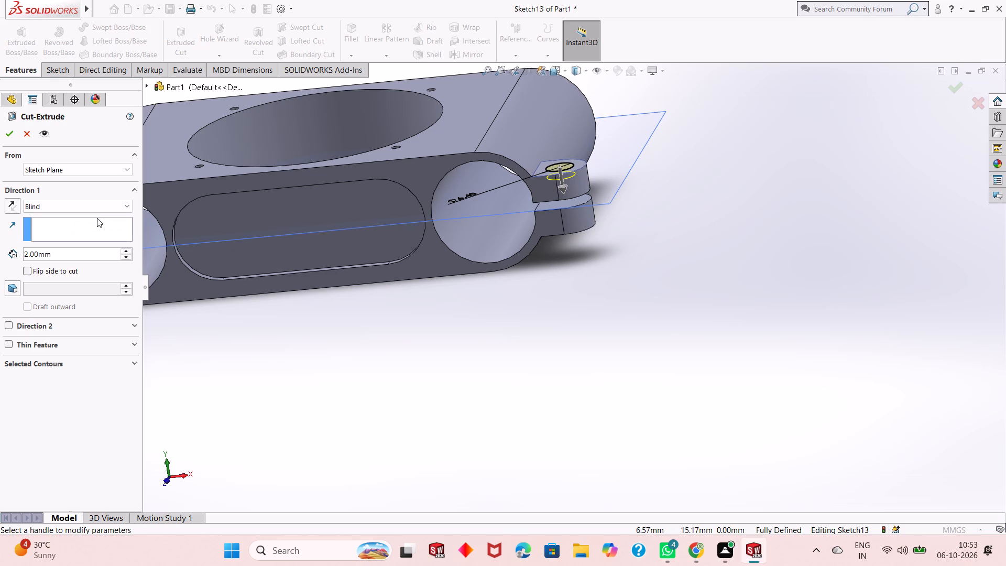
{"action": "left_click", "coordinate": [97, 215]}
{"action": "left_click", "coordinate": [100, 210]}
{"action": "left_click", "coordinate": [103, 228]}
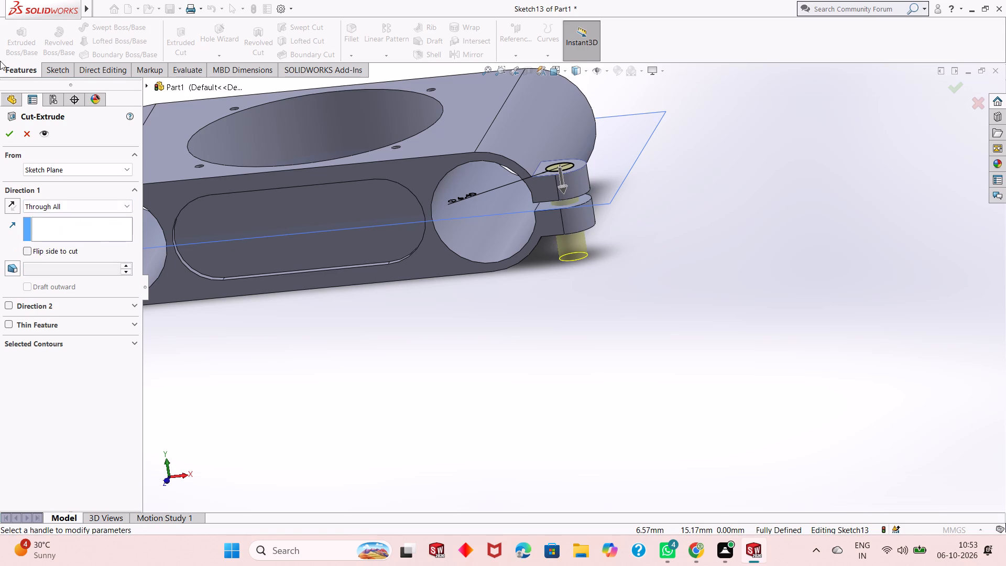
{"action": "left_click", "coordinate": [13, 137]}
{"action": "left_click", "coordinate": [527, 332]}
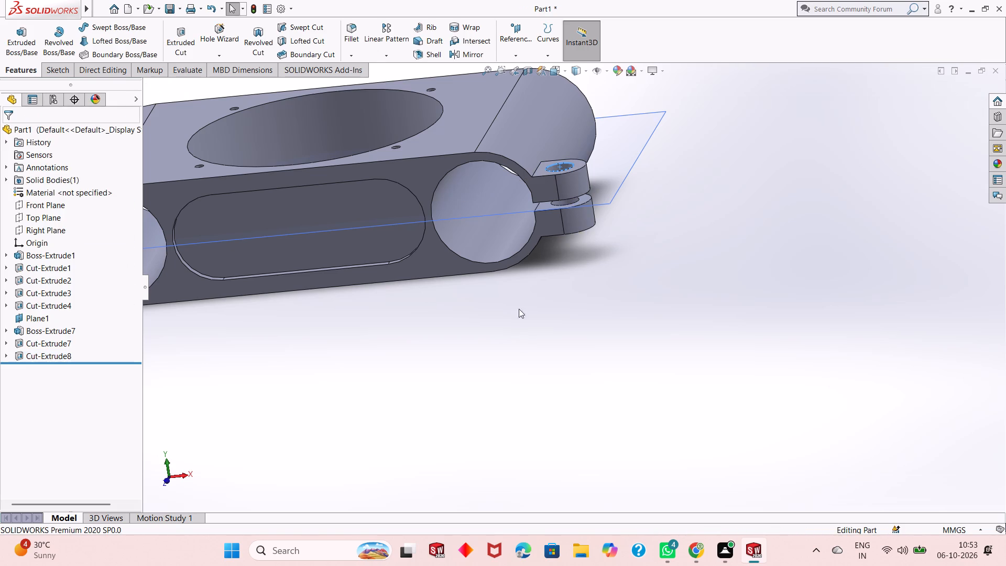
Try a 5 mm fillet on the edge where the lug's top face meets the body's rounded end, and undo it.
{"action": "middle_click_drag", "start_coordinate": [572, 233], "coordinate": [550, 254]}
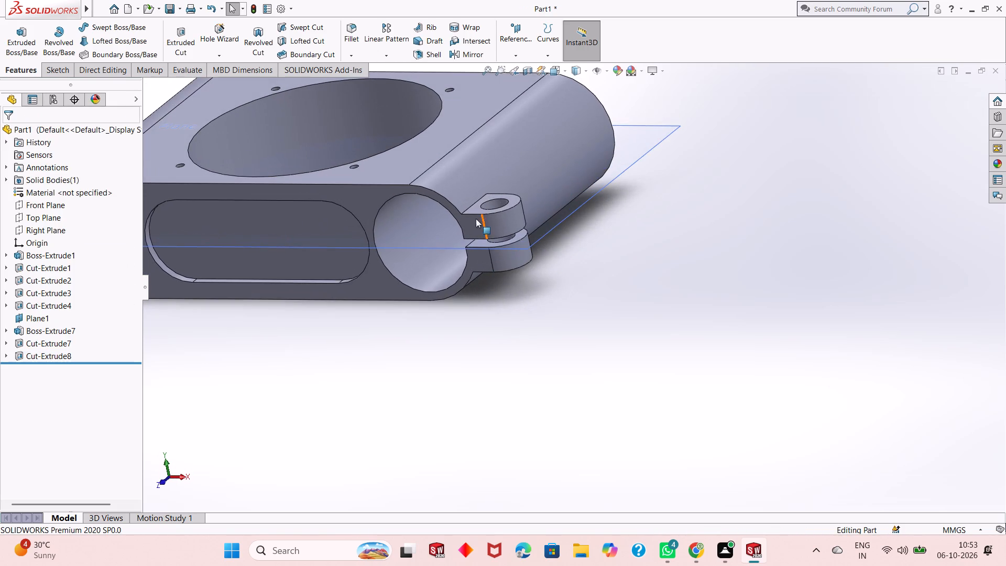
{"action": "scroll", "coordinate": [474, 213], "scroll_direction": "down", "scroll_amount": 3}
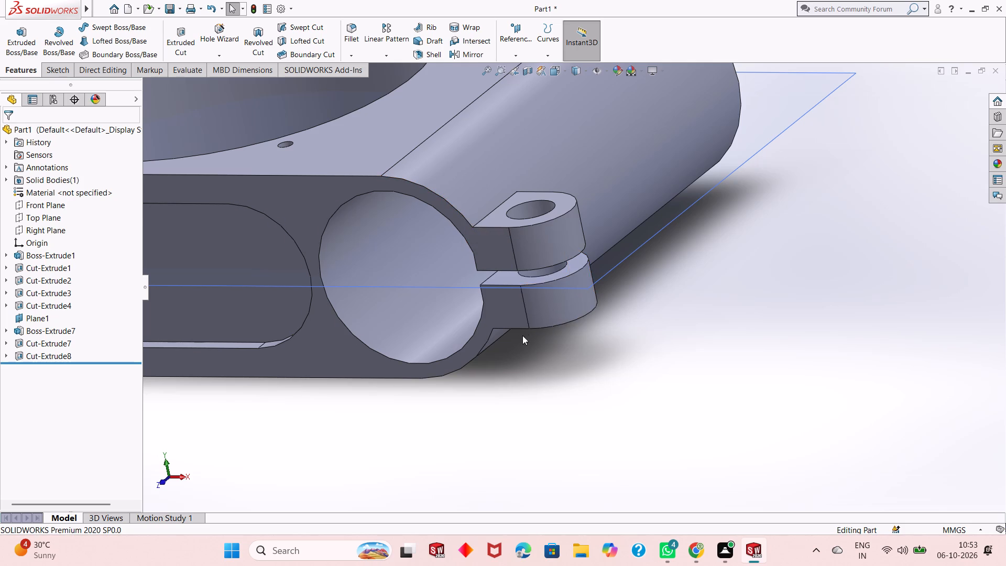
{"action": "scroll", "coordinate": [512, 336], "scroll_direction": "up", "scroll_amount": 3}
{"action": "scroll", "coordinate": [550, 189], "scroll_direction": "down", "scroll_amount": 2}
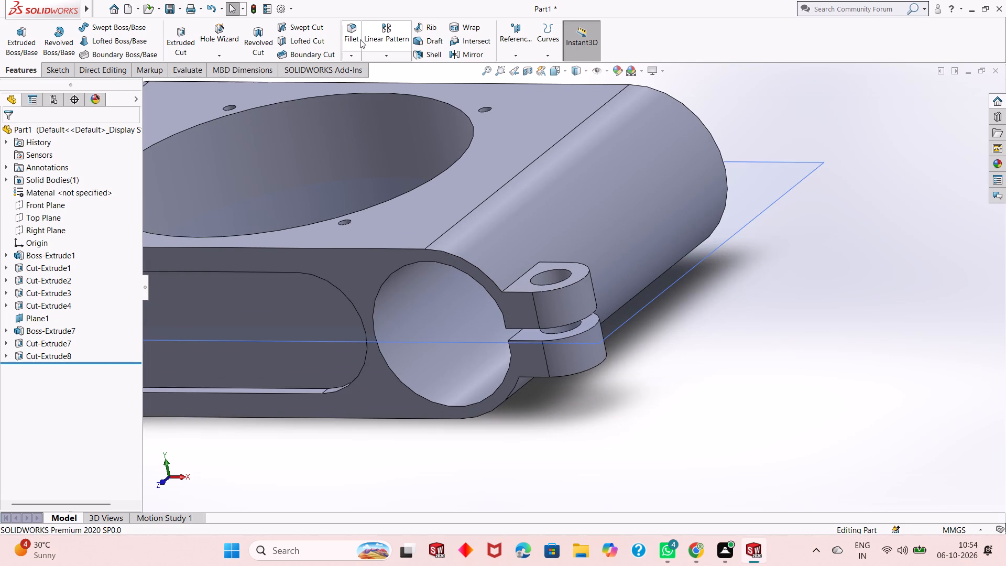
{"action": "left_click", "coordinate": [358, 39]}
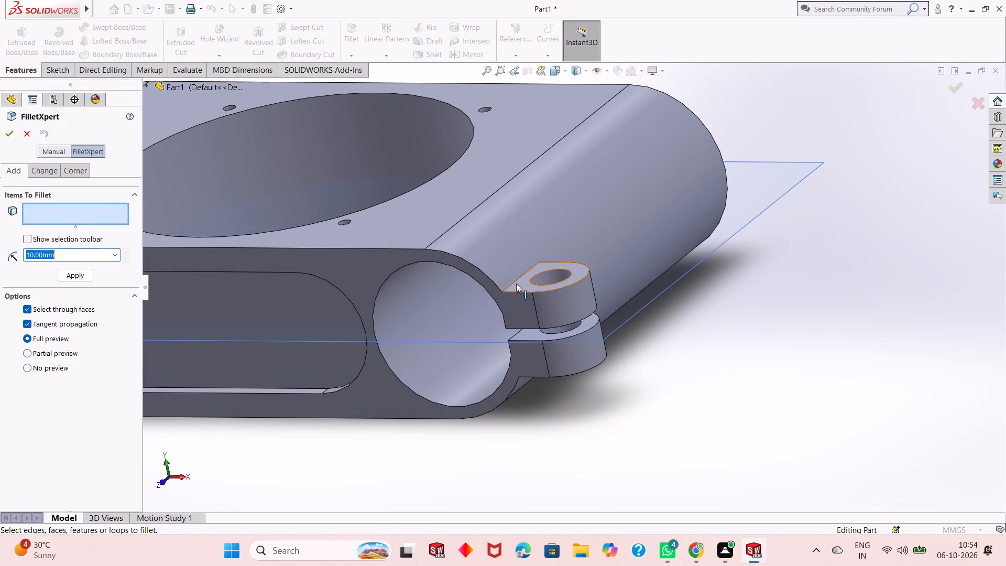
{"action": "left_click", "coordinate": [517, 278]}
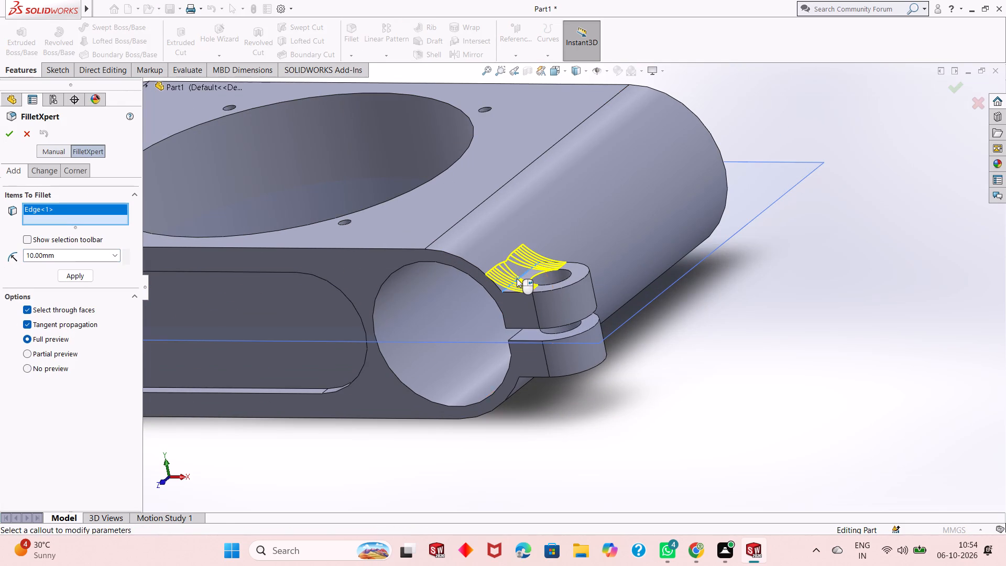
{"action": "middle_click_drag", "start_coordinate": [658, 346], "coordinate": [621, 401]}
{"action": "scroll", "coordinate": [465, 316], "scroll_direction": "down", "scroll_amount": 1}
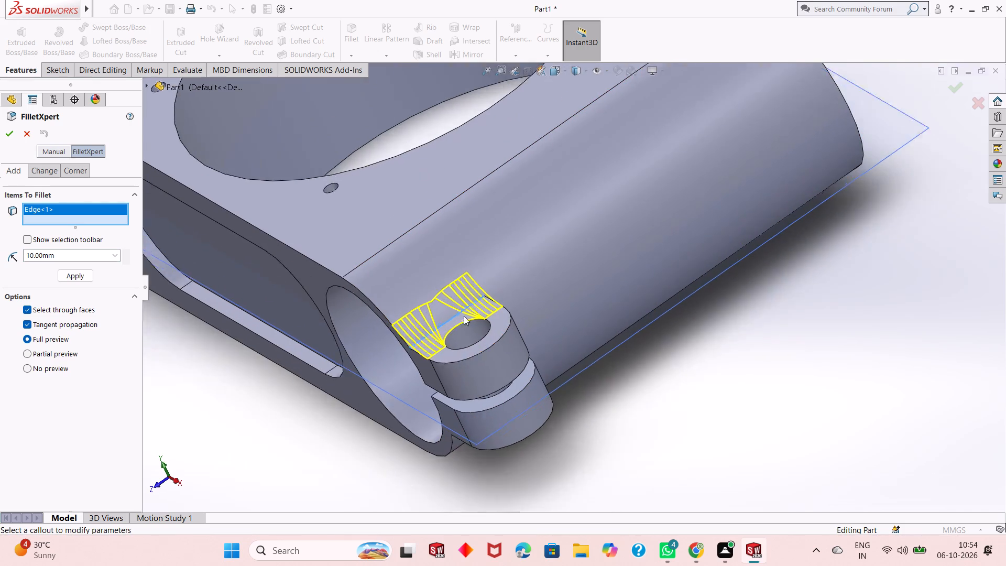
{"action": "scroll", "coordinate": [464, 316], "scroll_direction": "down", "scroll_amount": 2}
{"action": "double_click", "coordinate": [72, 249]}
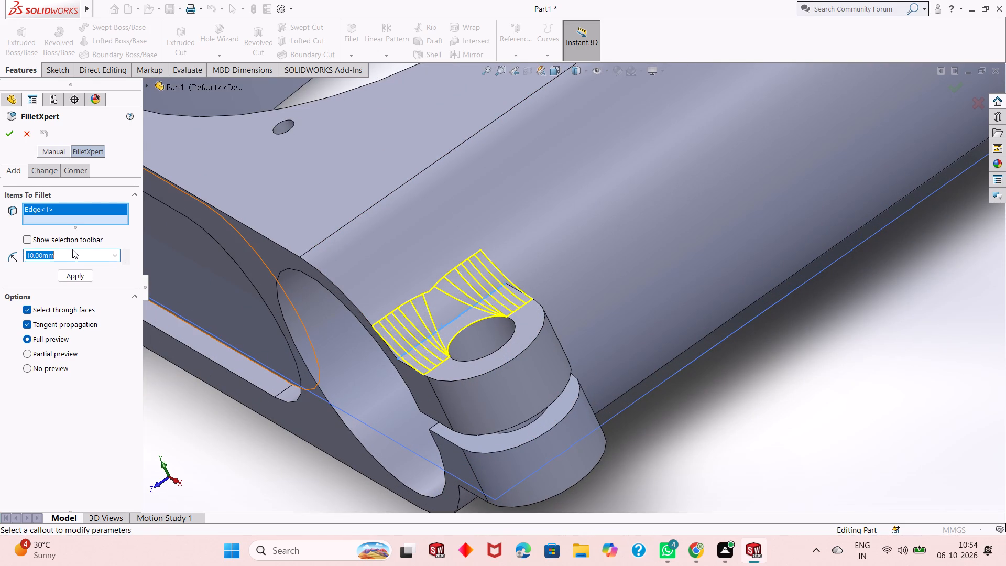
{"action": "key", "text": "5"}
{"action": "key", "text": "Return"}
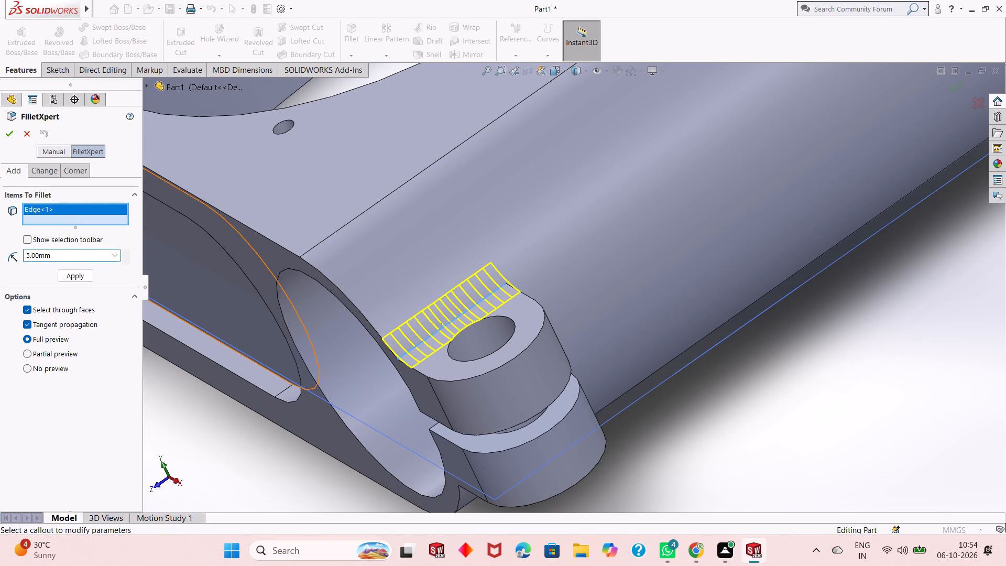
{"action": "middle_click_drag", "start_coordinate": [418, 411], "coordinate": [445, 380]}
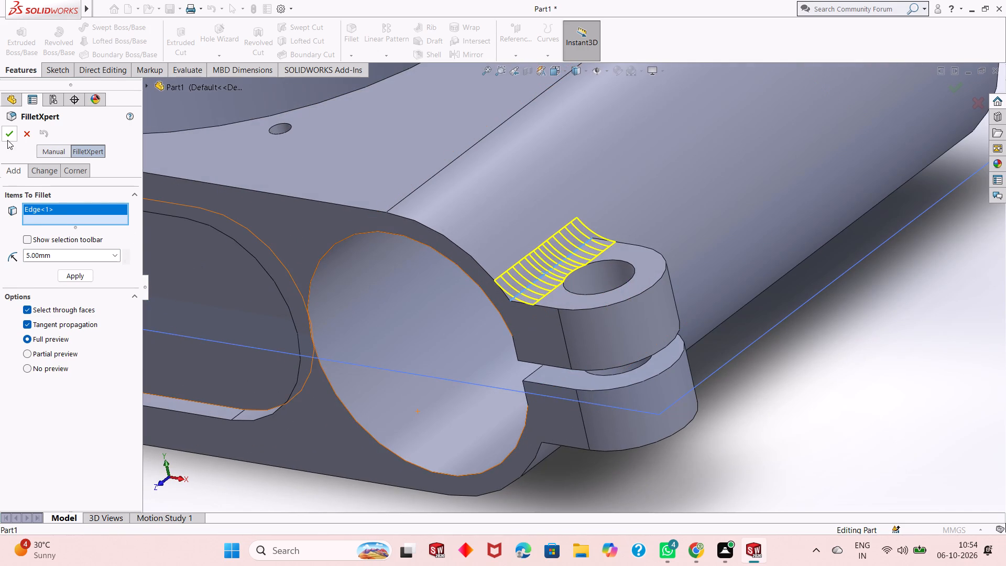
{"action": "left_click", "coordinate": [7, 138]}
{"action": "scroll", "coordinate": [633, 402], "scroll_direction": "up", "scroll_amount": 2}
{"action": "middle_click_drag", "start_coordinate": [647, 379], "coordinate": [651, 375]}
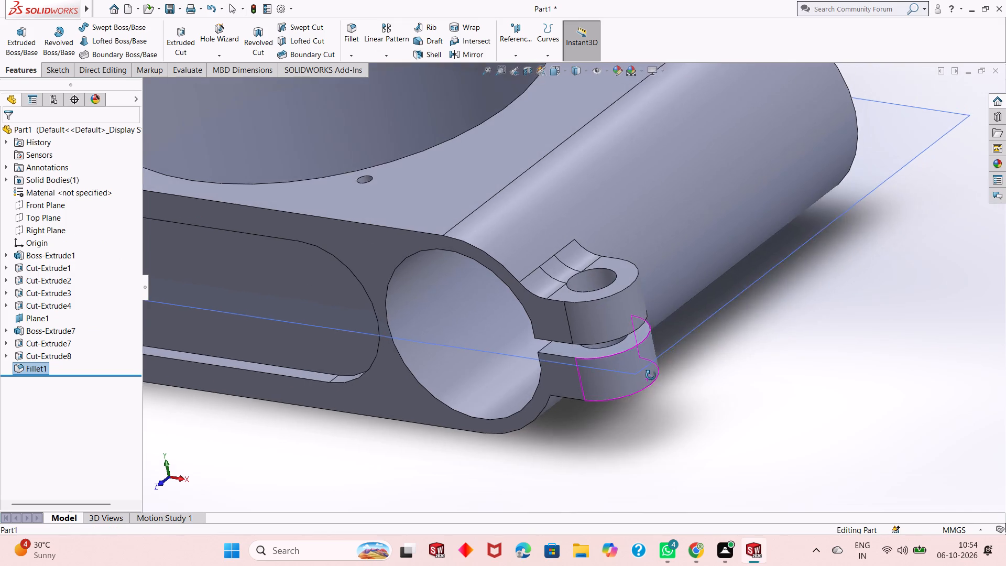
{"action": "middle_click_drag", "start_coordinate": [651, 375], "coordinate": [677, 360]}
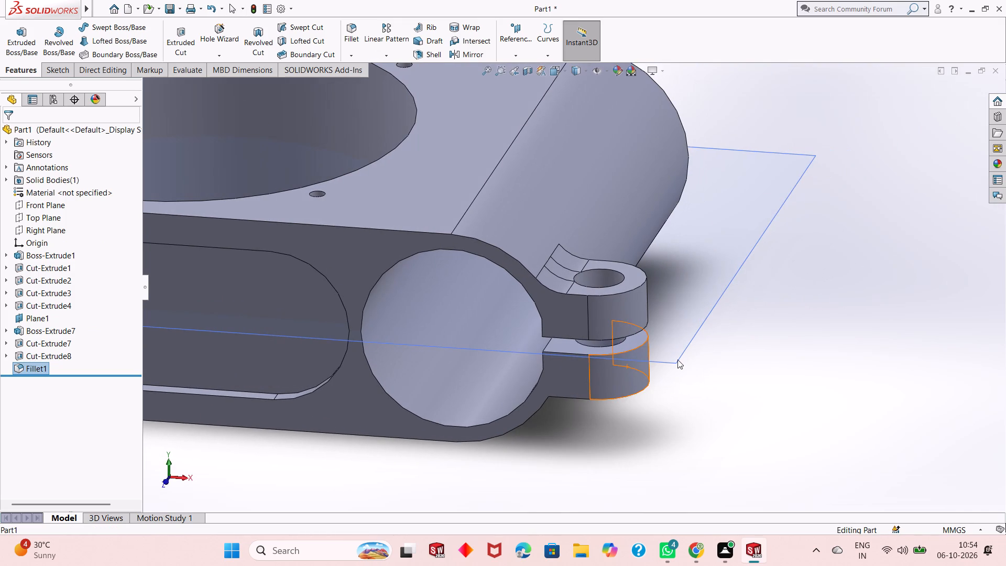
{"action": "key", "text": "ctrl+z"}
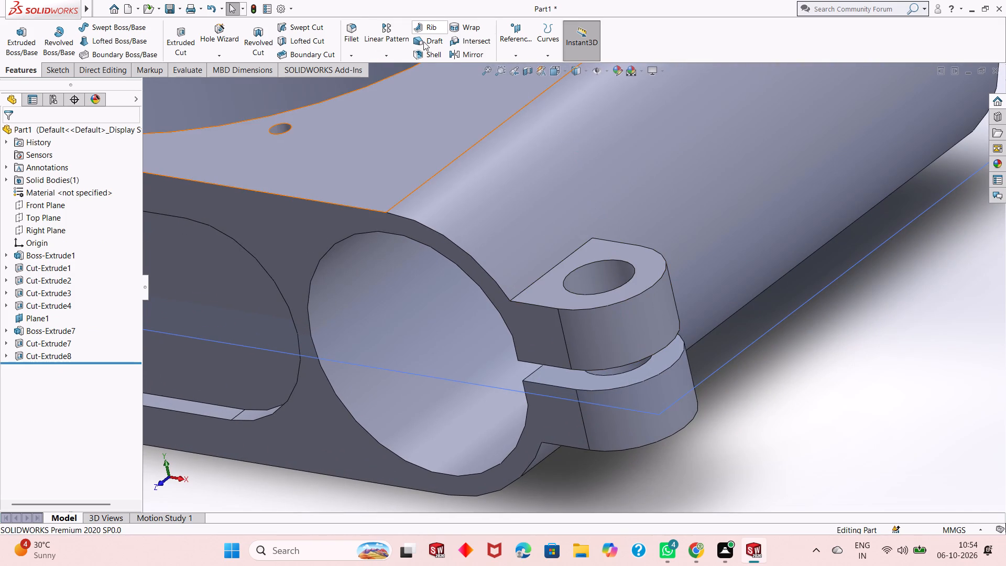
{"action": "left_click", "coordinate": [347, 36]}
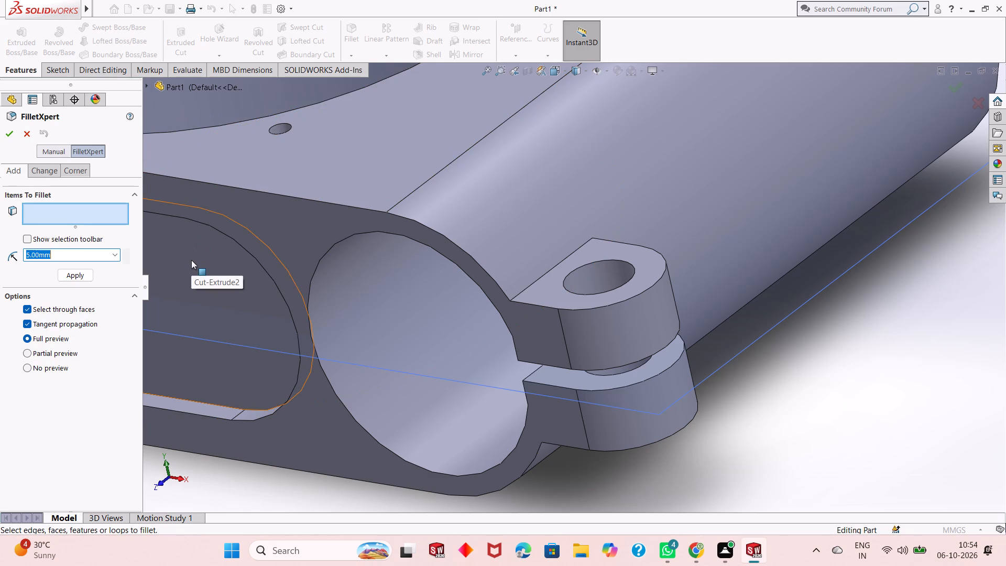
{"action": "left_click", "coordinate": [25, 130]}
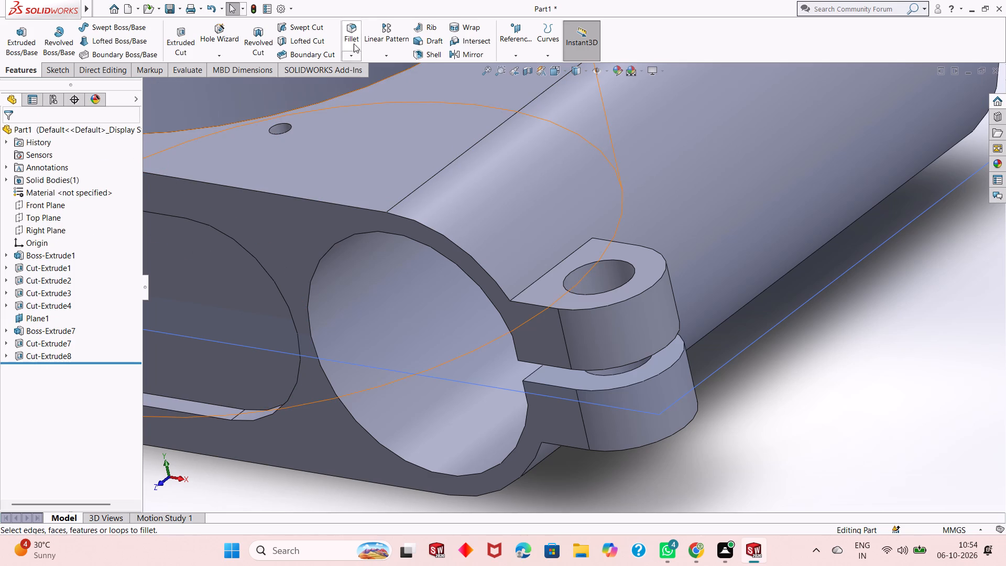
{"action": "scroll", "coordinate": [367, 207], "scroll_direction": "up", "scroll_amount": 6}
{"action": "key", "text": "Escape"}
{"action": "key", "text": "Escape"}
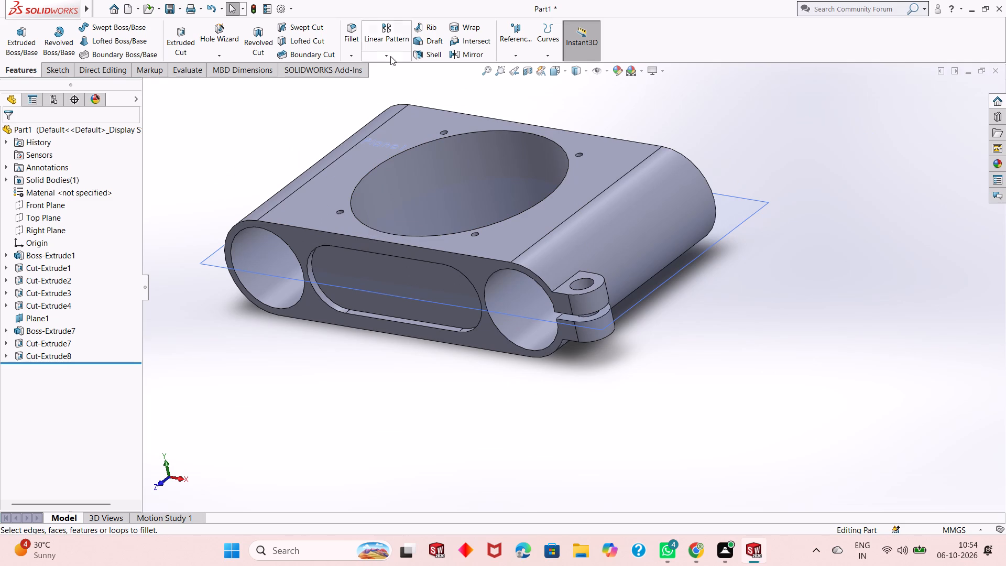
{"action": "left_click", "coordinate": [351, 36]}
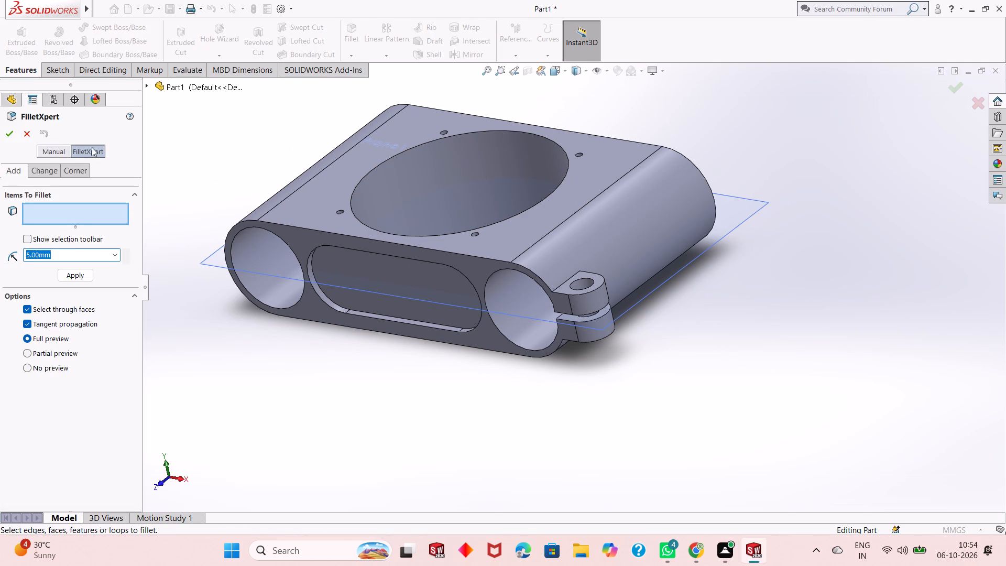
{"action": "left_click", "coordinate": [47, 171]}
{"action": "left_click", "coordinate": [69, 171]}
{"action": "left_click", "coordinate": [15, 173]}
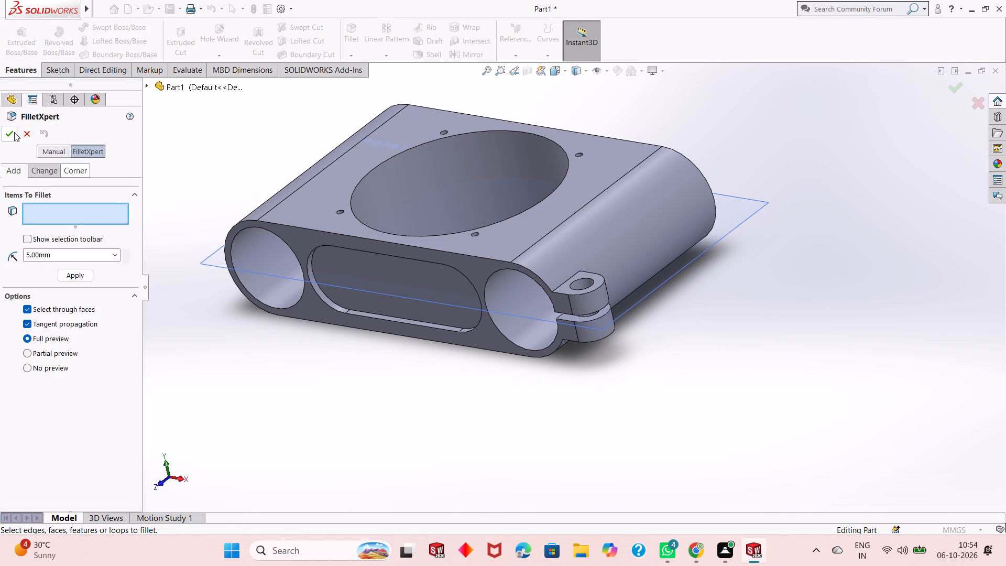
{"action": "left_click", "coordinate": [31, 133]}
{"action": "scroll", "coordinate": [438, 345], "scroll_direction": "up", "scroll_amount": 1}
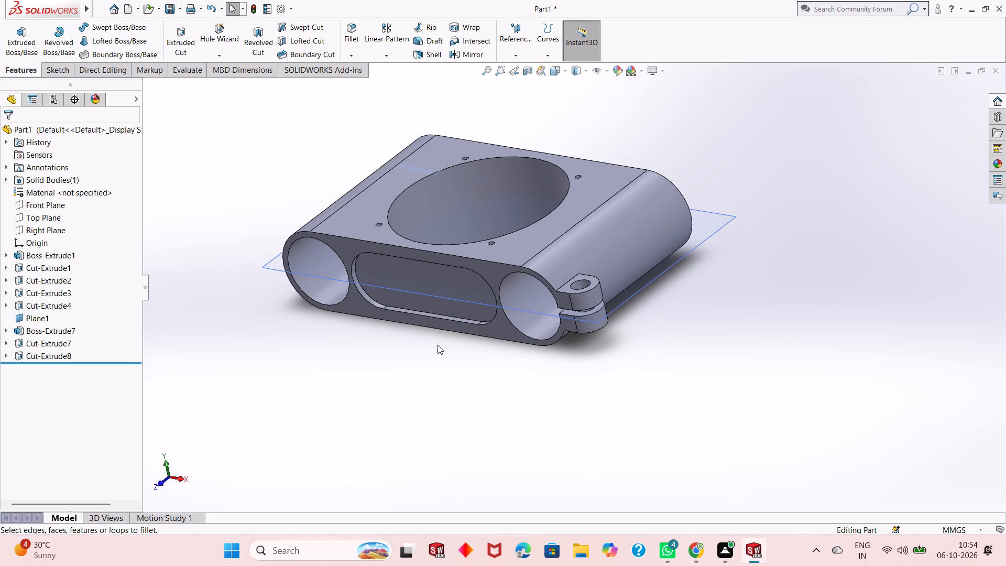
Examine the split clamping lug, its through hole and the surrounding slot-shaped body from all sides.
{"action": "scroll", "coordinate": [438, 345], "scroll_direction": "up", "scroll_amount": 1}
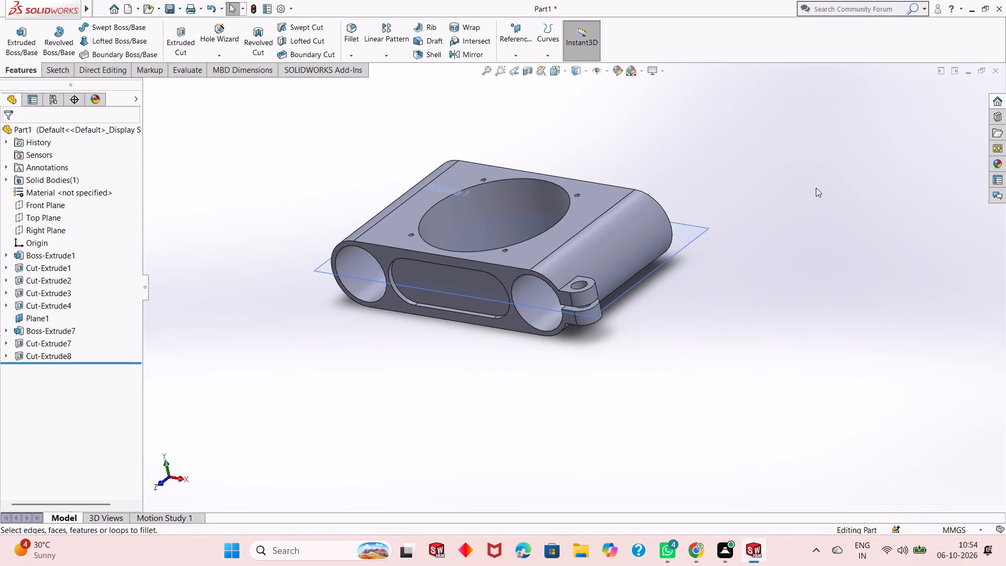
{"action": "scroll", "coordinate": [615, 235], "scroll_direction": "down", "scroll_amount": 2}
{"action": "scroll", "coordinate": [527, 298], "scroll_direction": "down", "scroll_amount": 3}
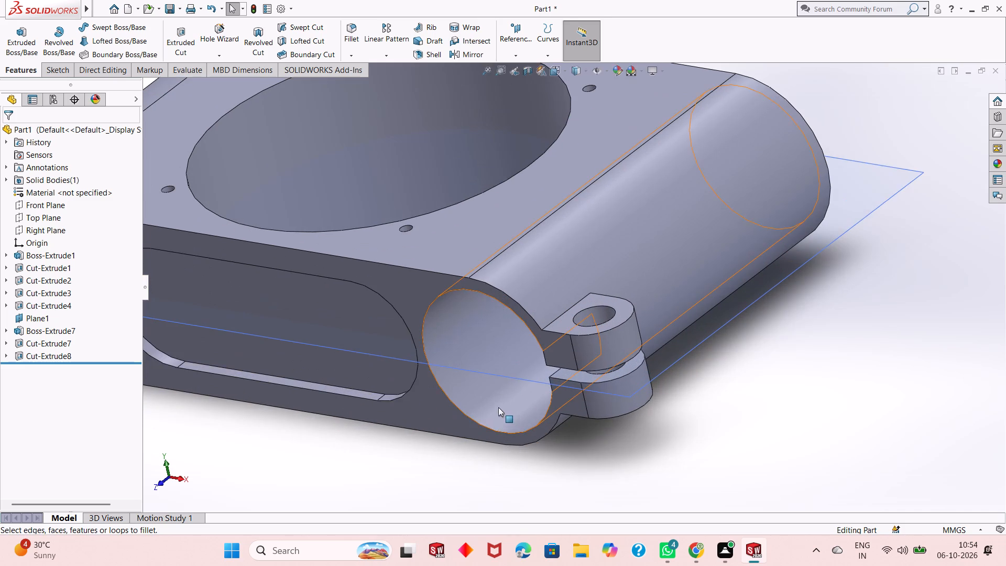
{"action": "scroll", "coordinate": [493, 398], "scroll_direction": "up", "scroll_amount": 1}
{"action": "scroll", "coordinate": [439, 418], "scroll_direction": "up", "scroll_amount": 2}
{"action": "middle_click_drag", "start_coordinate": [429, 415], "coordinate": [452, 326]}
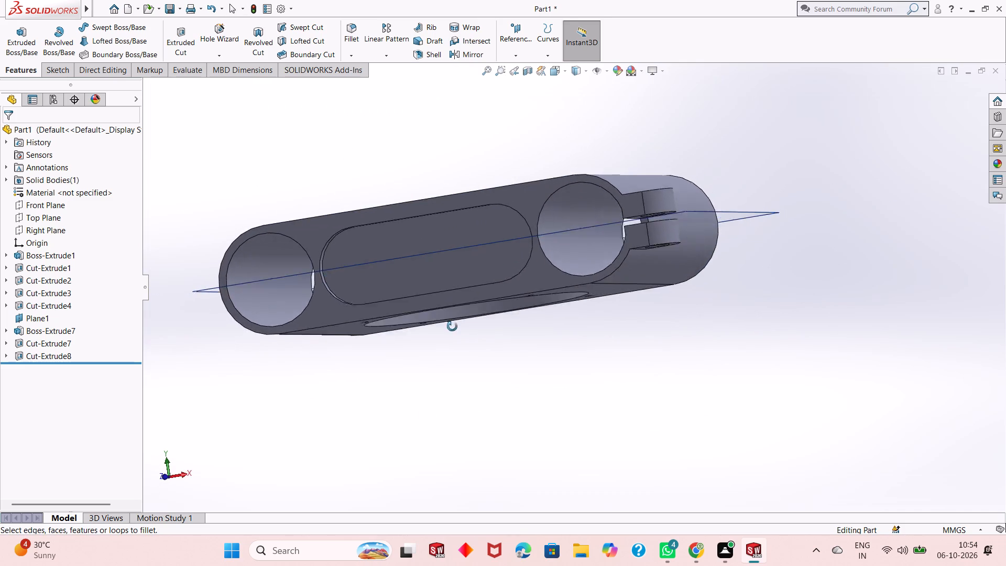
{"action": "middle_click_drag", "start_coordinate": [452, 326], "coordinate": [375, 344]}
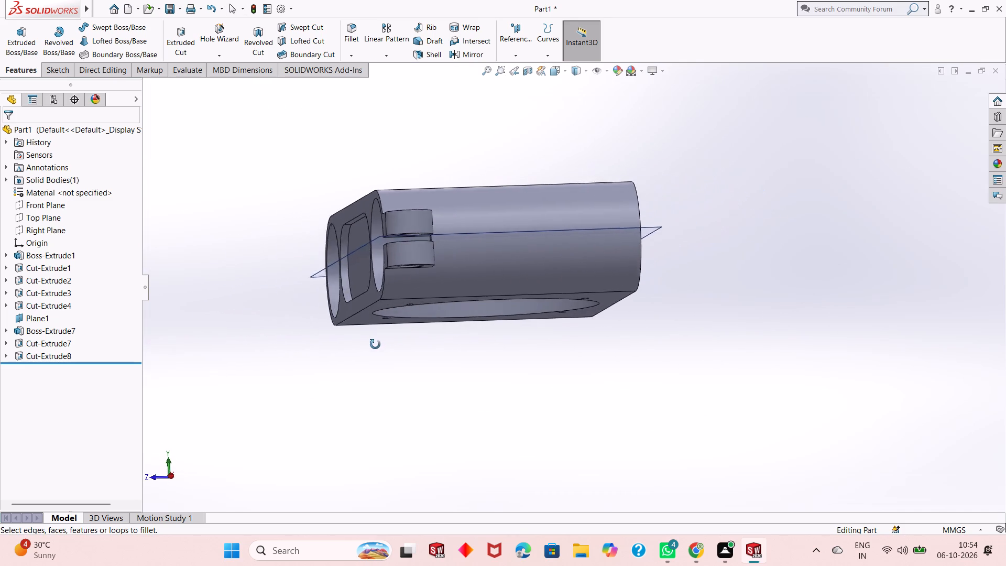
{"action": "middle_click_drag", "start_coordinate": [375, 344], "coordinate": [351, 347]}
{"action": "middle_click_drag", "start_coordinate": [631, 197], "coordinate": [600, 216]}
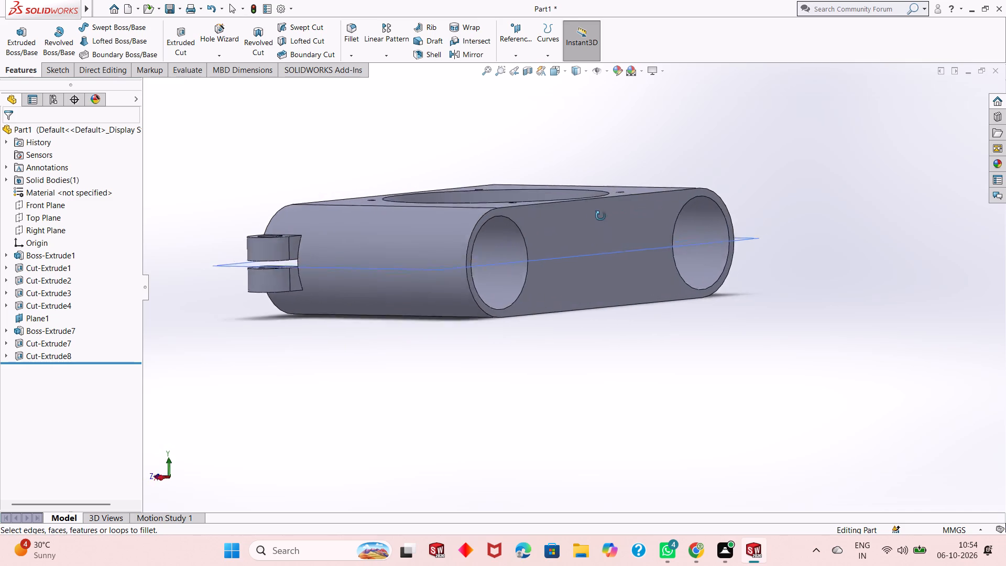
{"action": "middle_click_drag", "start_coordinate": [600, 216], "coordinate": [570, 221]}
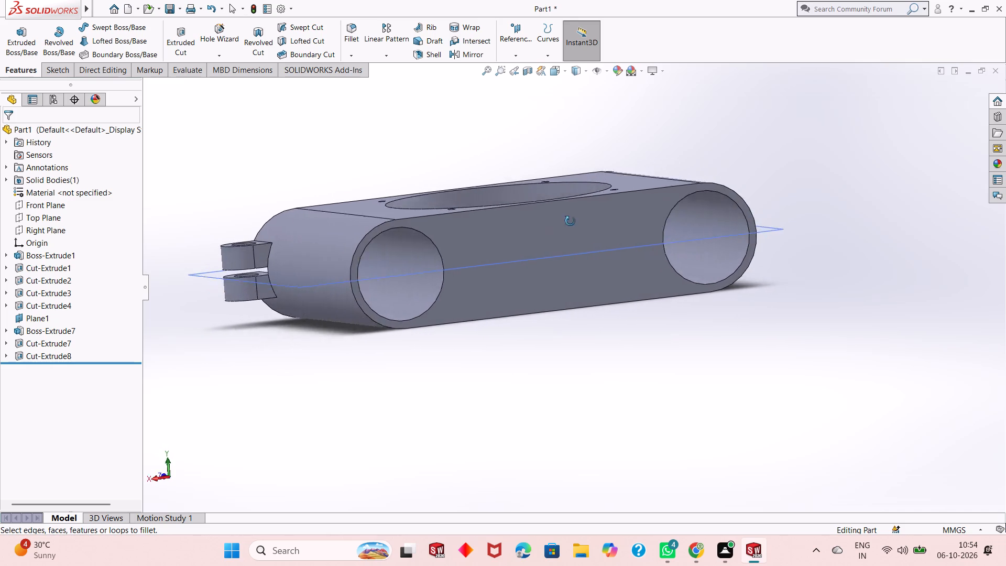
{"action": "middle_click_drag", "start_coordinate": [570, 221], "coordinate": [737, 212]}
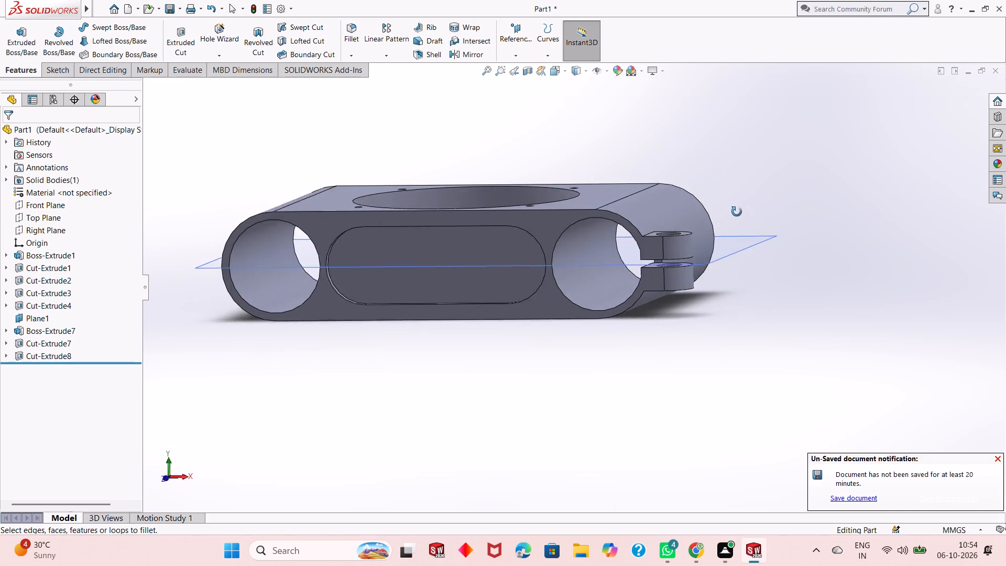
{"action": "middle_click_drag", "start_coordinate": [737, 212], "coordinate": [731, 254]}
{"action": "middle_click_drag", "start_coordinate": [735, 243], "coordinate": [721, 299]}
{"action": "scroll", "coordinate": [693, 286], "scroll_direction": "down", "scroll_amount": 4}
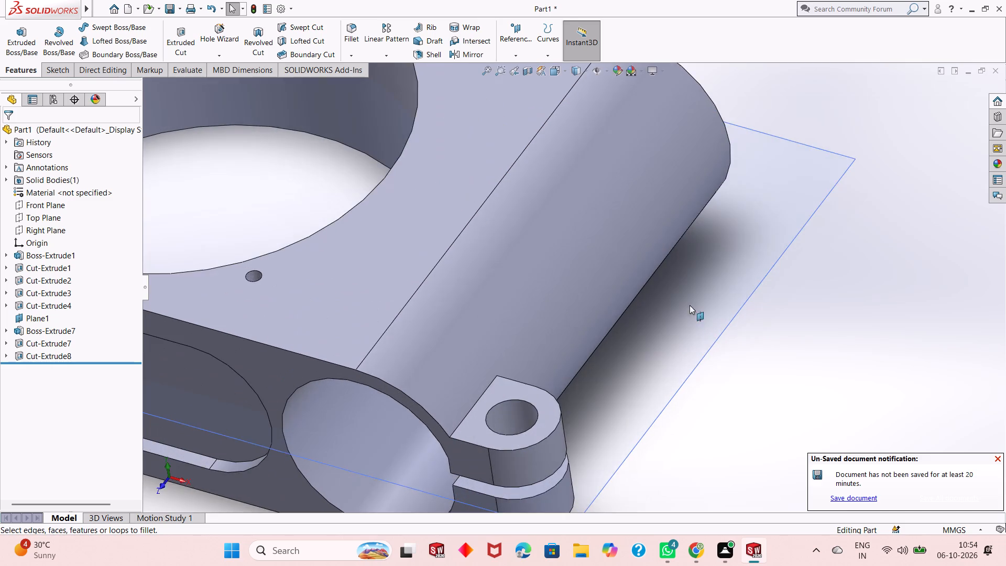
{"action": "scroll", "coordinate": [692, 388], "scroll_direction": "up", "scroll_amount": 2}
{"action": "middle_click_drag", "start_coordinate": [661, 391], "coordinate": [669, 311]}
{"action": "scroll", "coordinate": [531, 331], "scroll_direction": "down", "scroll_amount": 2}
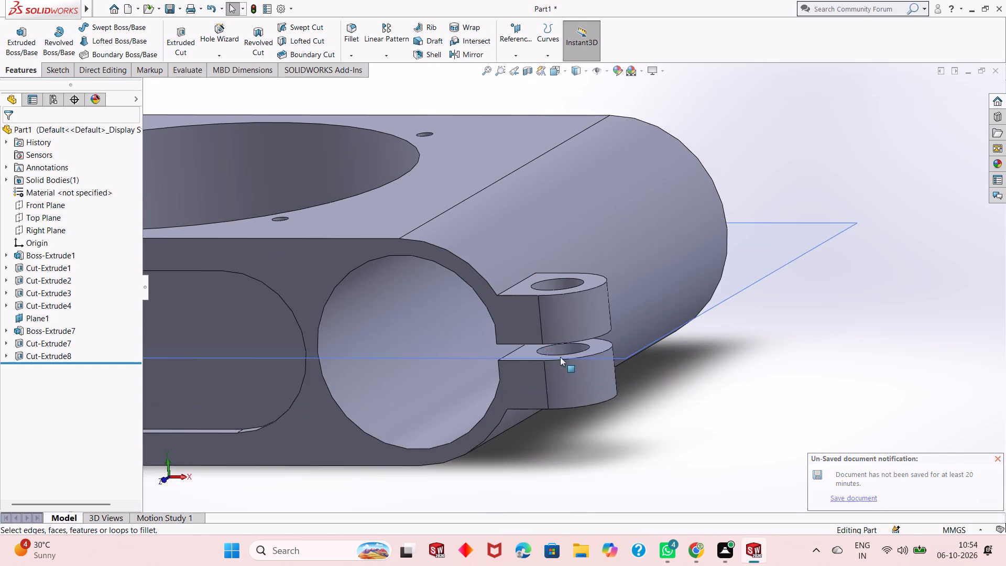
{"action": "middle_click_drag", "start_coordinate": [557, 402], "coordinate": [586, 383]}
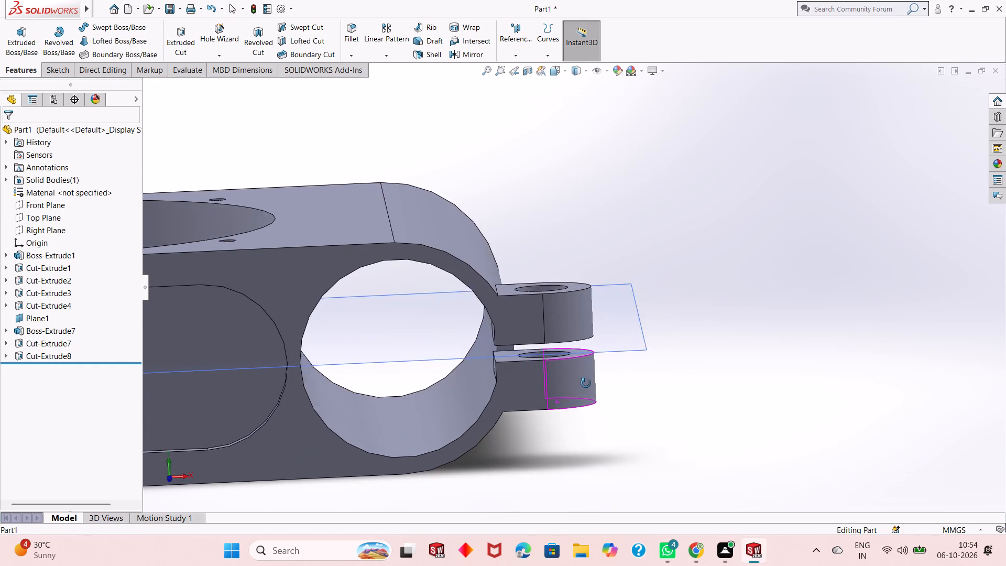
{"action": "middle_click_drag", "start_coordinate": [586, 383], "coordinate": [572, 390]}
{"action": "scroll", "coordinate": [575, 383], "scroll_direction": "up", "scroll_amount": 3}
{"action": "middle_click_drag", "start_coordinate": [655, 309], "coordinate": [612, 379]}
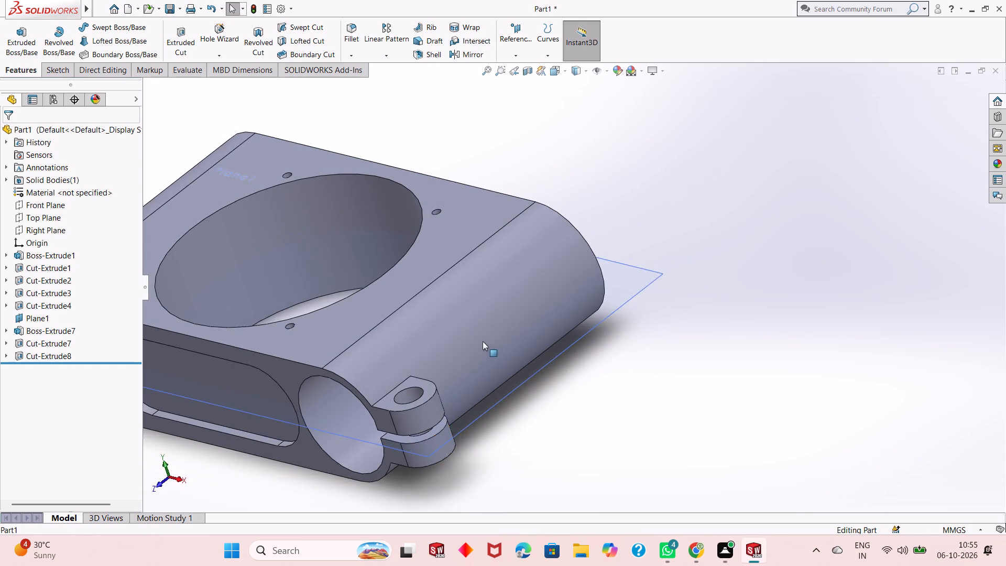
{"action": "scroll", "coordinate": [481, 344], "scroll_direction": "down", "scroll_amount": 4}
{"action": "scroll", "coordinate": [441, 429], "scroll_direction": "up", "scroll_amount": 4}
{"action": "scroll", "coordinate": [450, 350], "scroll_direction": "down", "scroll_amount": 2}
{"action": "scroll", "coordinate": [497, 351], "scroll_direction": "up", "scroll_amount": 2}
{"action": "middle_click_drag", "start_coordinate": [501, 342], "coordinate": [493, 408]}
{"action": "scroll", "coordinate": [502, 364], "scroll_direction": "down", "scroll_amount": 3}
{"action": "scroll", "coordinate": [498, 369], "scroll_direction": "up", "scroll_amount": 4}
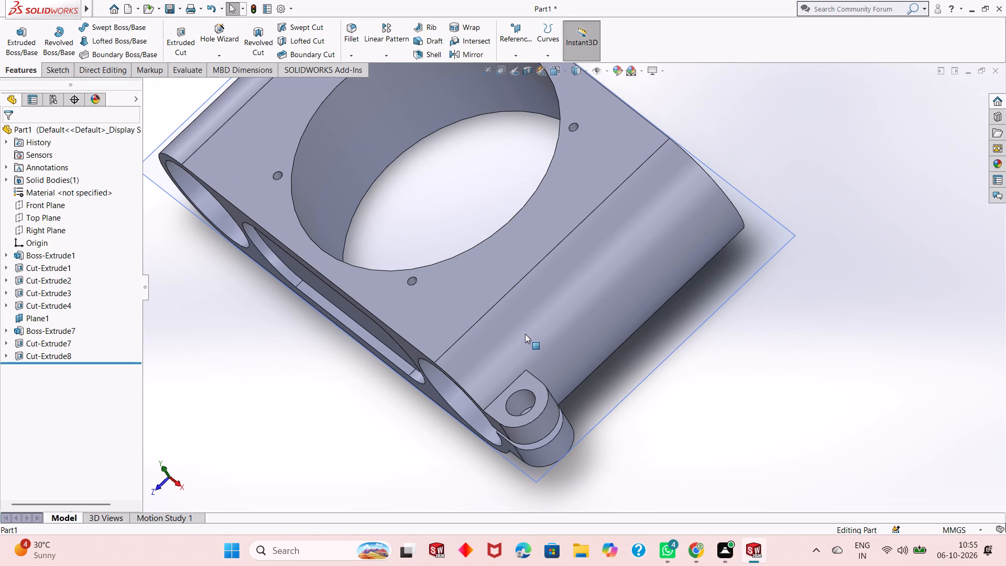
{"action": "middle_click_drag", "start_coordinate": [551, 323], "coordinate": [560, 376]}
{"action": "scroll", "coordinate": [562, 378], "scroll_direction": "up", "scroll_amount": 2}
{"action": "scroll", "coordinate": [507, 166], "scroll_direction": "down", "scroll_amount": 2}
{"action": "scroll", "coordinate": [556, 293], "scroll_direction": "up", "scroll_amount": 2}
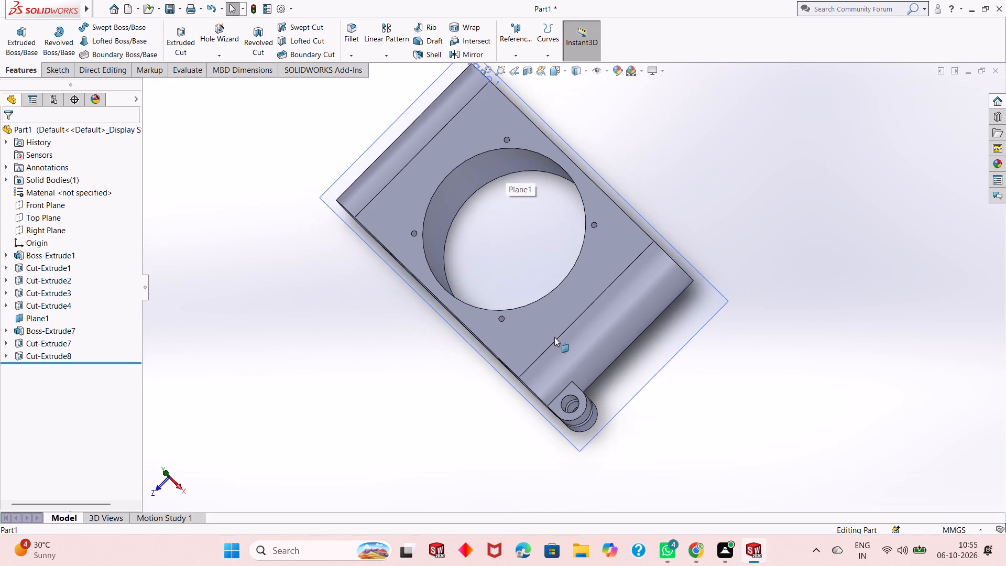
{"action": "middle_click_drag", "start_coordinate": [554, 337], "coordinate": [562, 256]}
Hide the reference plane Plane1 that passes through the body and the lug.
{"action": "right_click", "coordinate": [722, 281]}
{"action": "right_click", "coordinate": [717, 276]}
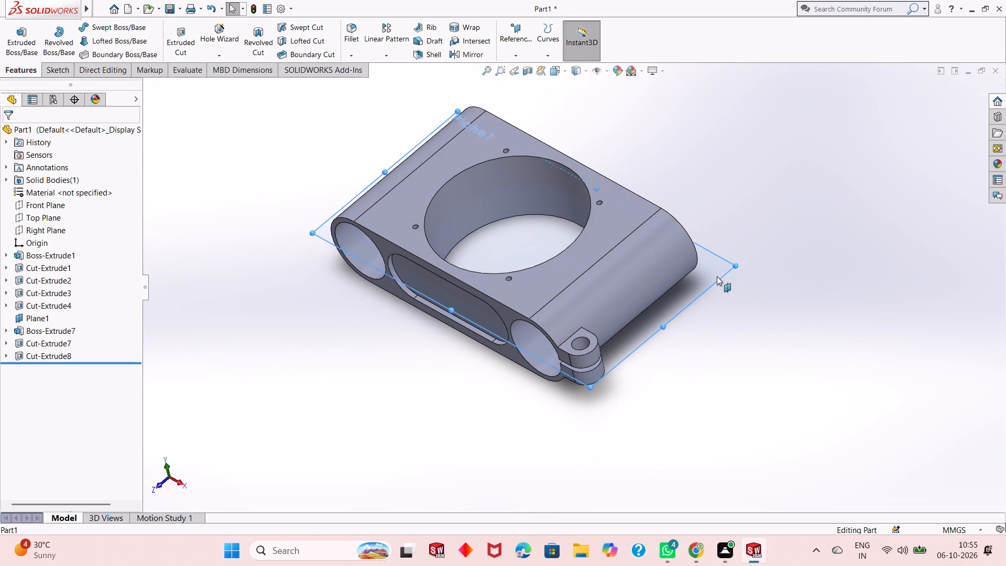
{"action": "left_click", "coordinate": [758, 259]}
Inspect the lug's 2 mm split, its hole and its junction with the body's rounded end up close.
{"action": "scroll", "coordinate": [578, 363], "scroll_direction": "up", "scroll_amount": 1}
{"action": "middle_click_drag", "start_coordinate": [571, 350], "coordinate": [568, 338]}
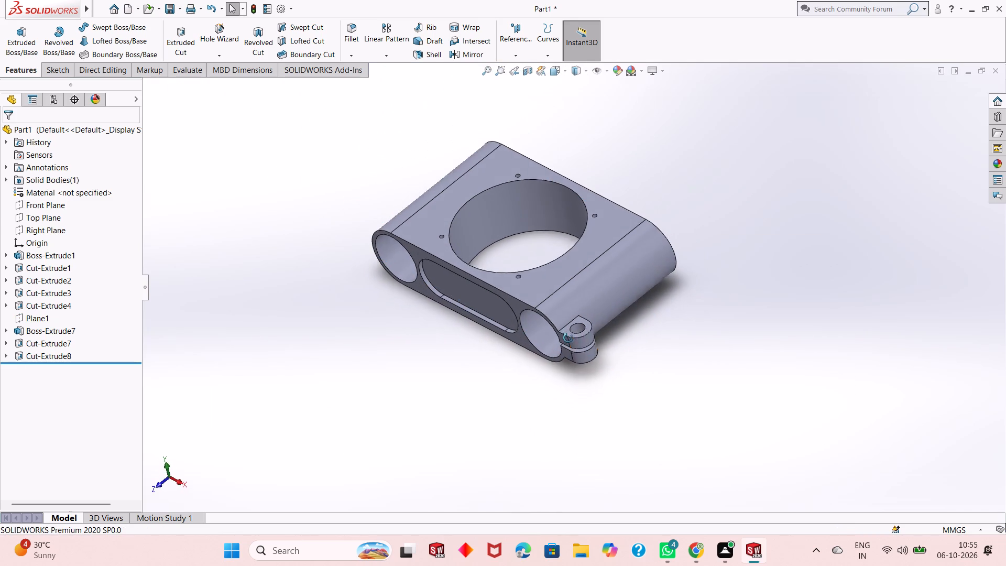
{"action": "middle_click_drag", "start_coordinate": [568, 338], "coordinate": [548, 312]}
{"action": "scroll", "coordinate": [547, 312], "scroll_direction": "up", "scroll_amount": 1}
{"action": "scroll", "coordinate": [531, 306], "scroll_direction": "down", "scroll_amount": 6}
{"action": "middle_click_drag", "start_coordinate": [589, 410], "coordinate": [633, 326]}
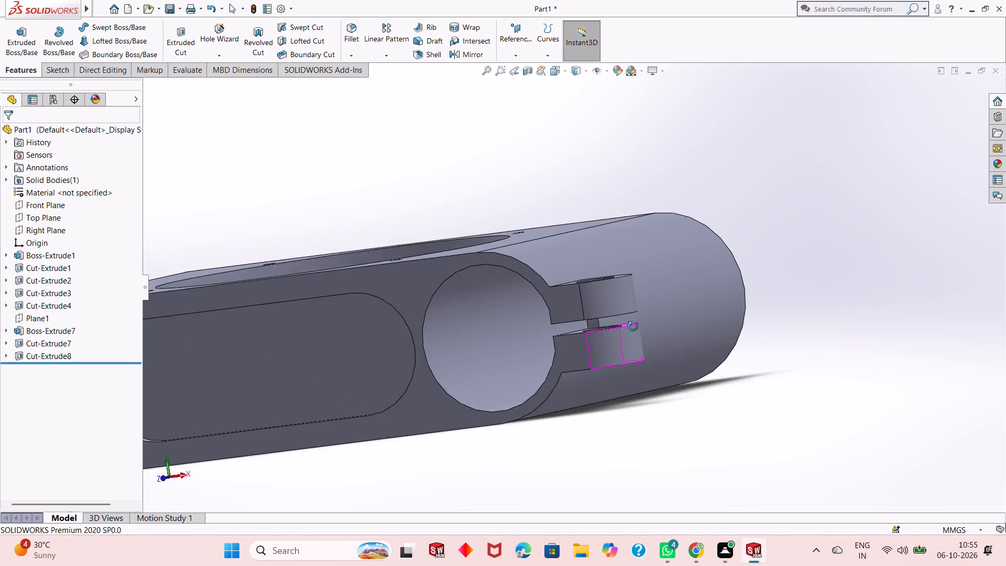
{"action": "middle_click_drag", "start_coordinate": [633, 326], "coordinate": [561, 343]}
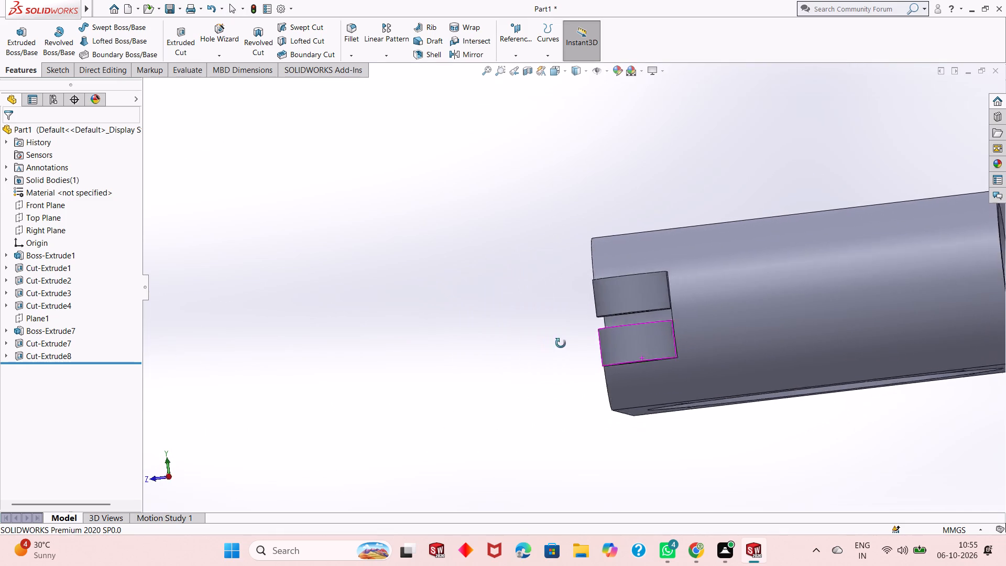
{"action": "middle_click_drag", "start_coordinate": [561, 343], "coordinate": [605, 391]}
{"action": "scroll", "coordinate": [605, 391], "scroll_direction": "up", "scroll_amount": 3}
{"action": "middle_click_drag", "start_coordinate": [617, 240], "coordinate": [614, 281]}
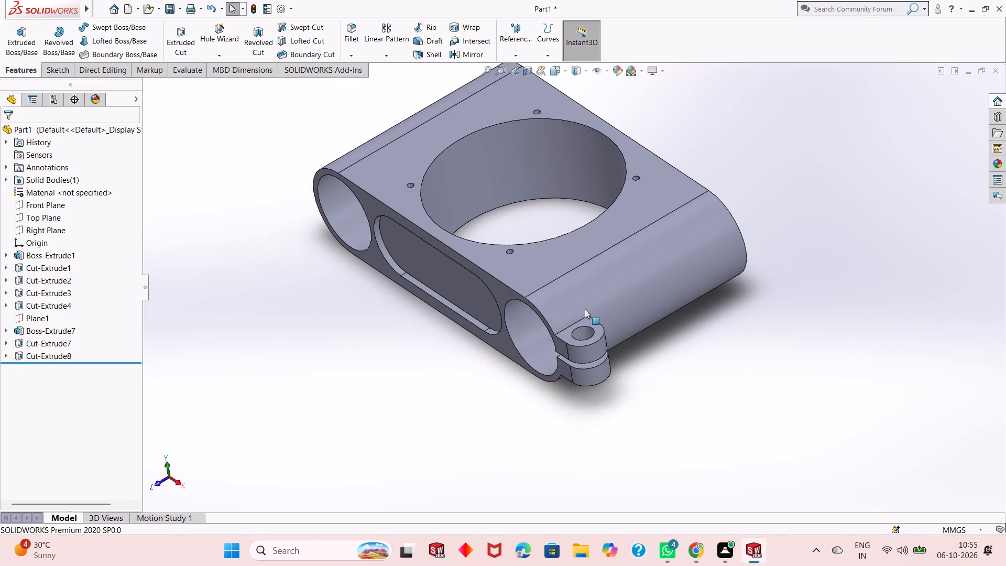
{"action": "scroll", "coordinate": [579, 329], "scroll_direction": "down", "scroll_amount": 4}
{"action": "scroll", "coordinate": [611, 360], "scroll_direction": "up", "scroll_amount": 1}
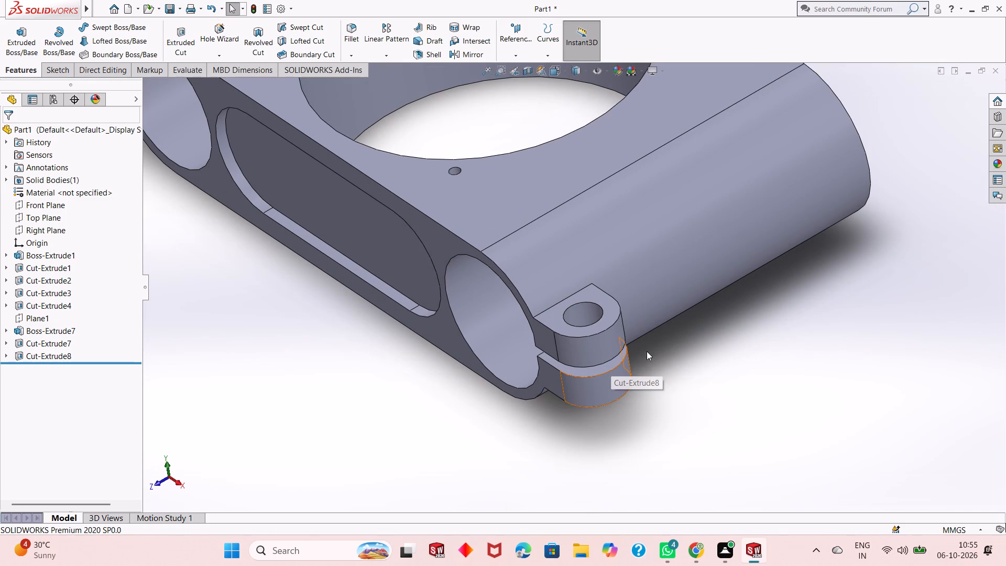
{"action": "scroll", "coordinate": [599, 310], "scroll_direction": "down", "scroll_amount": 3}
{"action": "scroll", "coordinate": [632, 407], "scroll_direction": "up", "scroll_amount": 1}
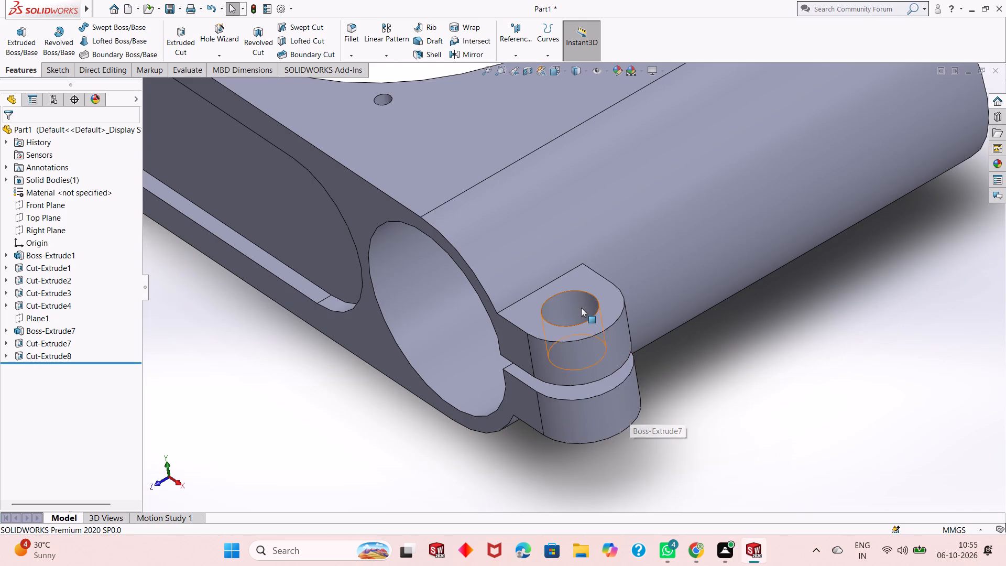
{"action": "scroll", "coordinate": [581, 306], "scroll_direction": "down", "scroll_amount": 2}
{"action": "scroll", "coordinate": [580, 333], "scroll_direction": "up", "scroll_amount": 2}
{"action": "key", "text": "Escape"}
{"action": "key", "text": "Escape"}
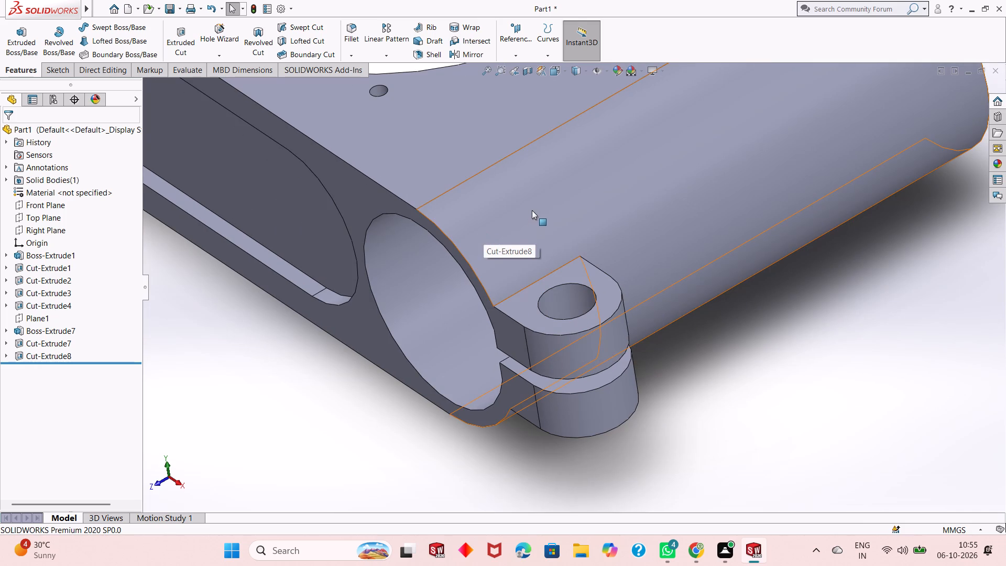
{"action": "scroll", "coordinate": [463, 320], "scroll_direction": "up", "scroll_amount": 4}
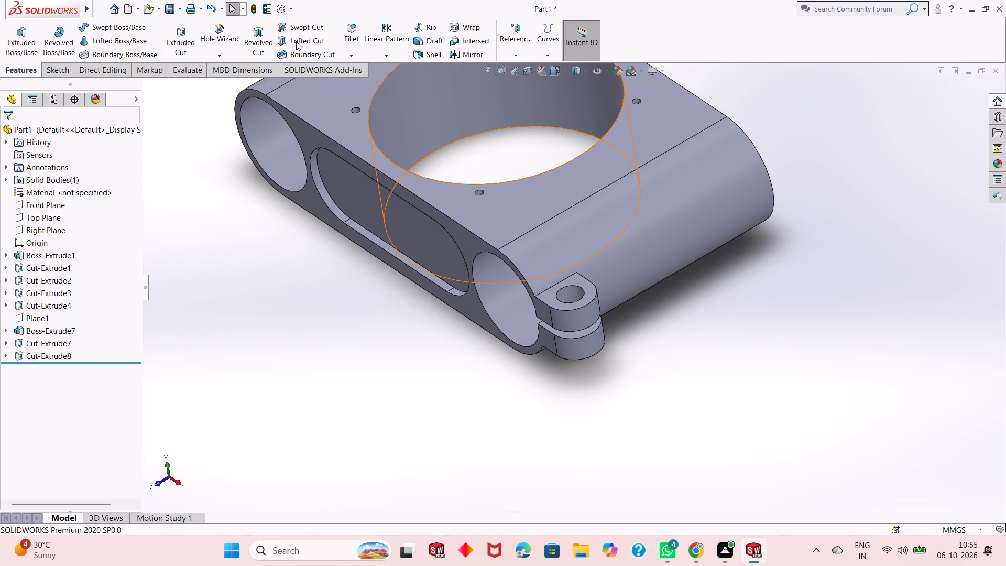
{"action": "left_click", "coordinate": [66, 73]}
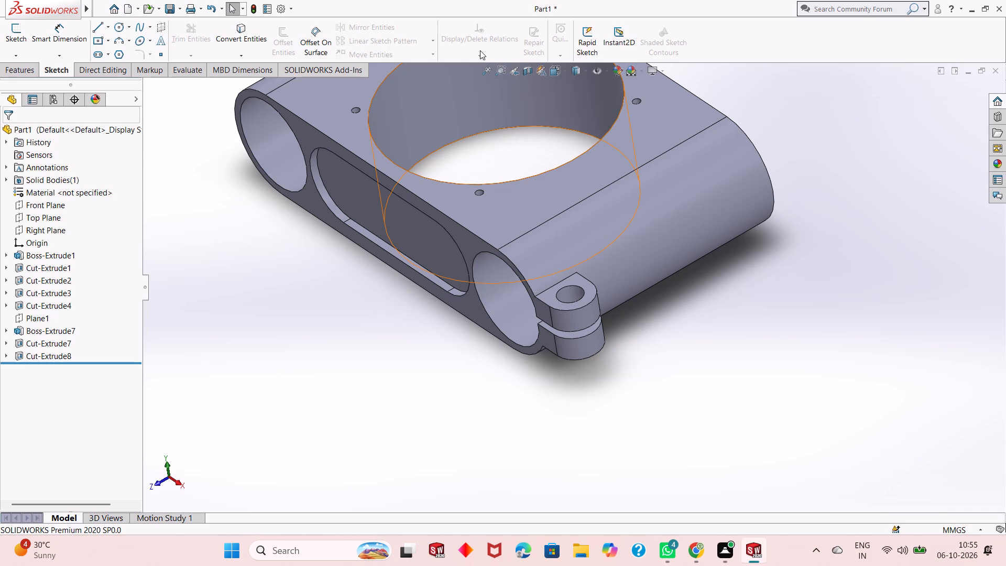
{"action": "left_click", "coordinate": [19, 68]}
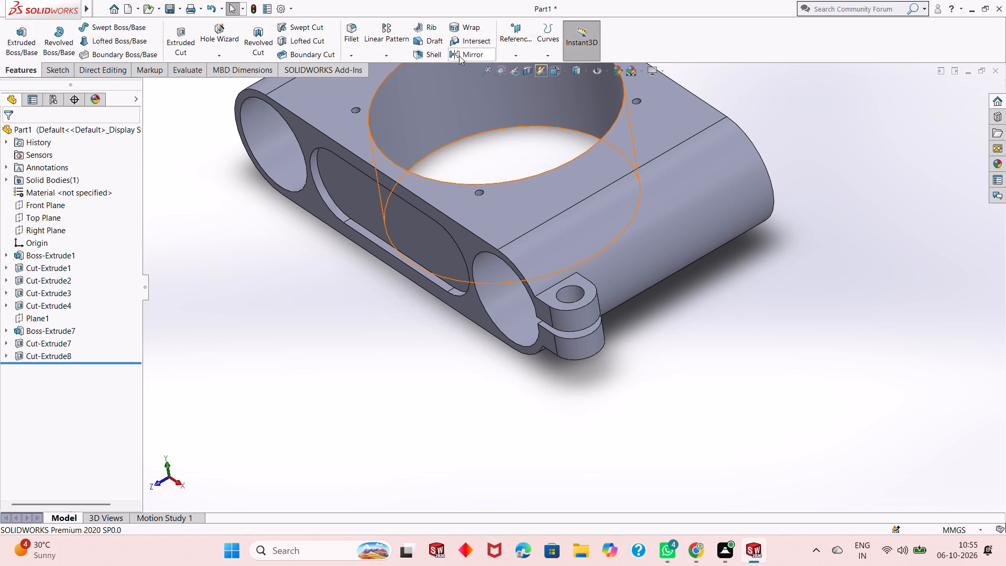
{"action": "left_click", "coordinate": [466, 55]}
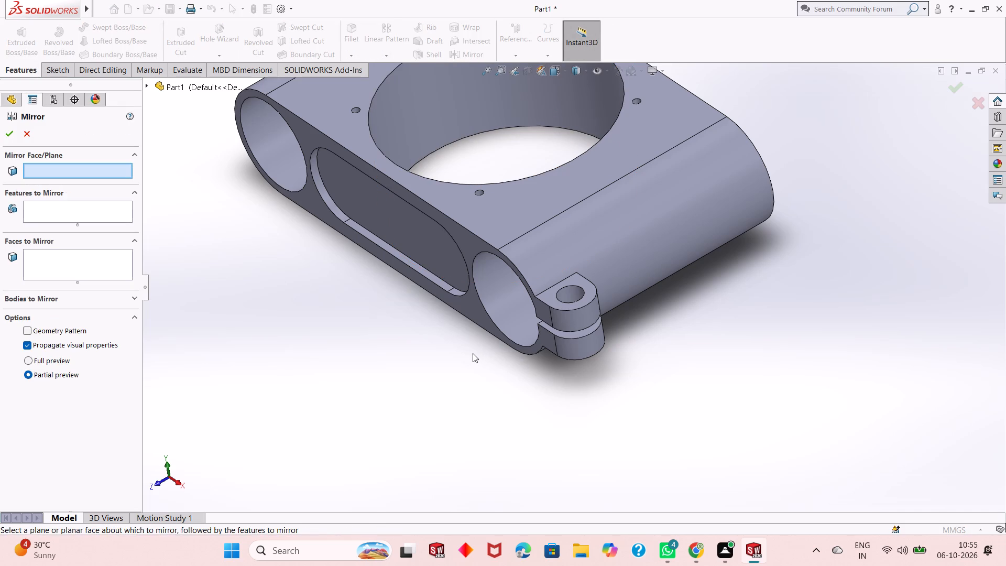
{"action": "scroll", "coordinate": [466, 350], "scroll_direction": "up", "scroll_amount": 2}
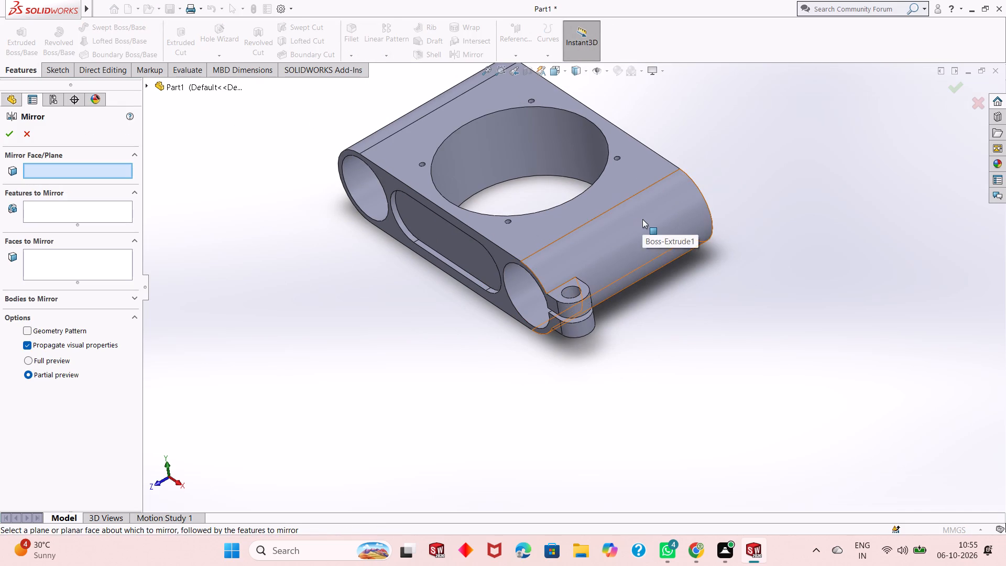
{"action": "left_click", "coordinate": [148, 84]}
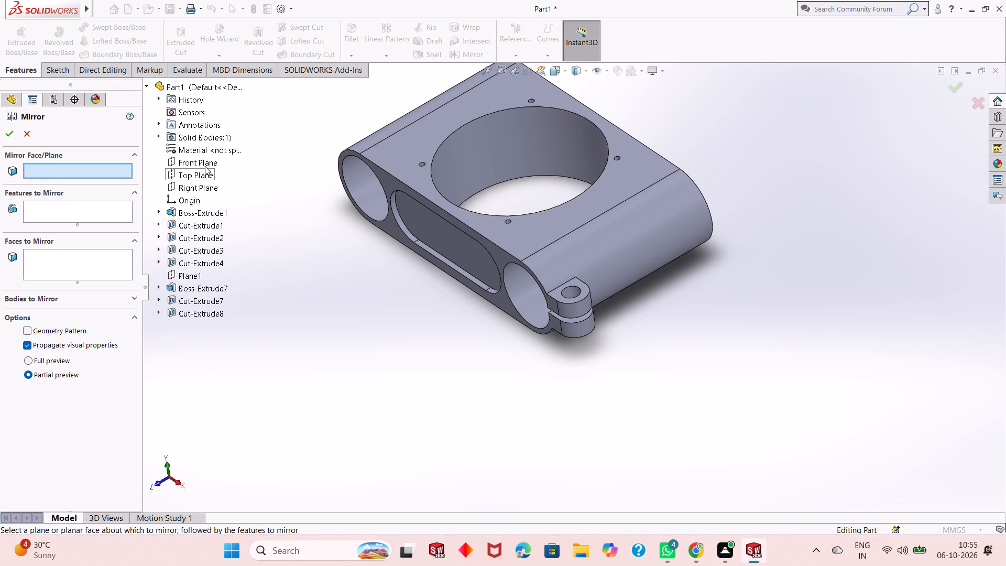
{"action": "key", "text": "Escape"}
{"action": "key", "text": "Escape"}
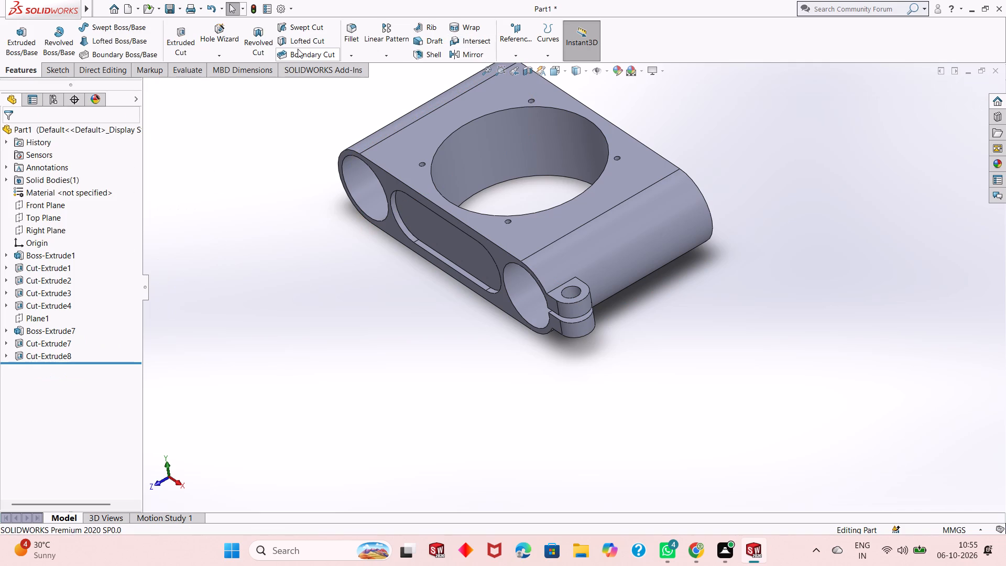
Create a reference plane offset 33 mm from the Front Plane, with the offset flipped toward the inside of the body.
{"action": "left_click", "coordinate": [516, 37]}
{"action": "left_click", "coordinate": [523, 68]}
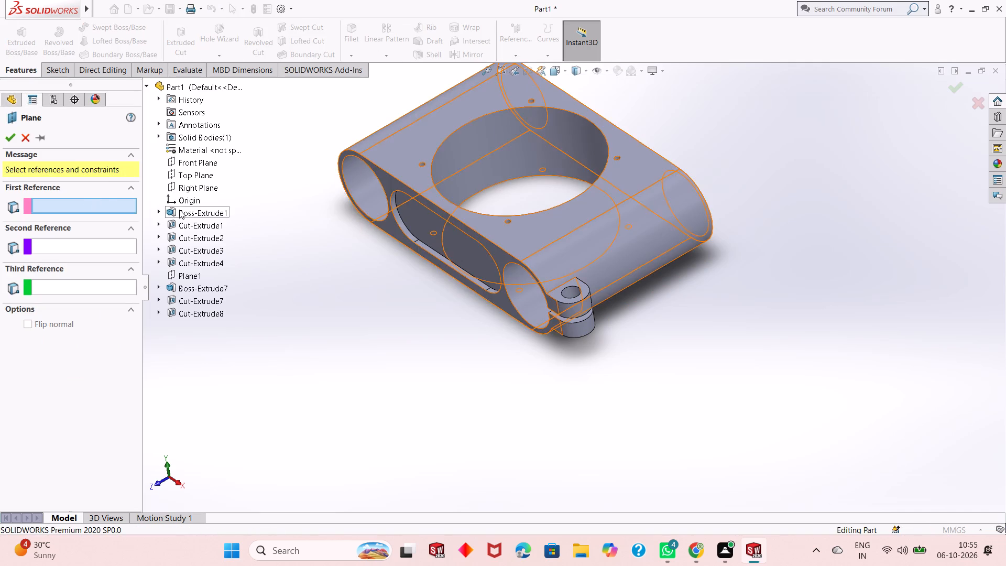
{"action": "left_click", "coordinate": [208, 164]}
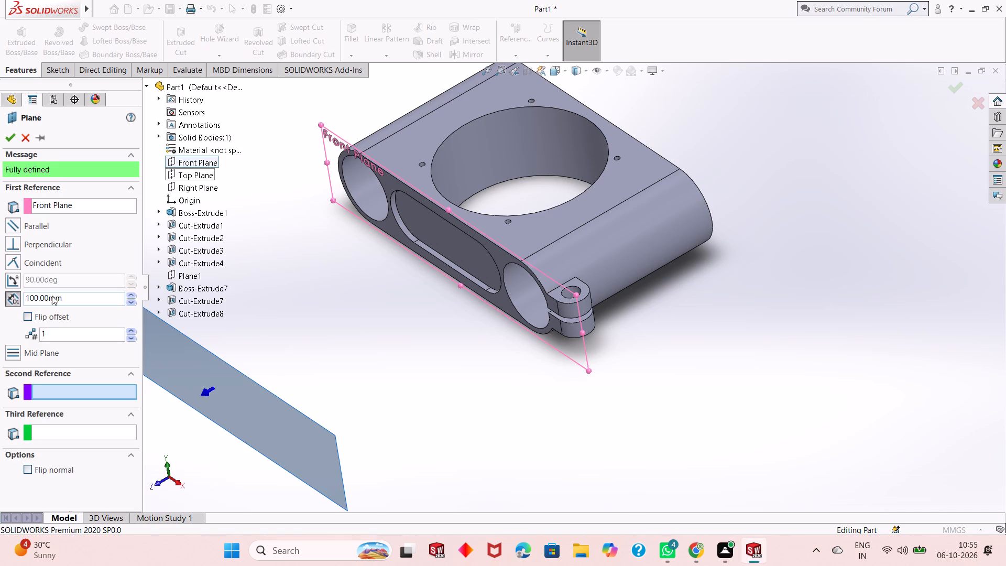
{"action": "left_click", "coordinate": [50, 315]}
{"action": "double_click", "coordinate": [63, 295]}
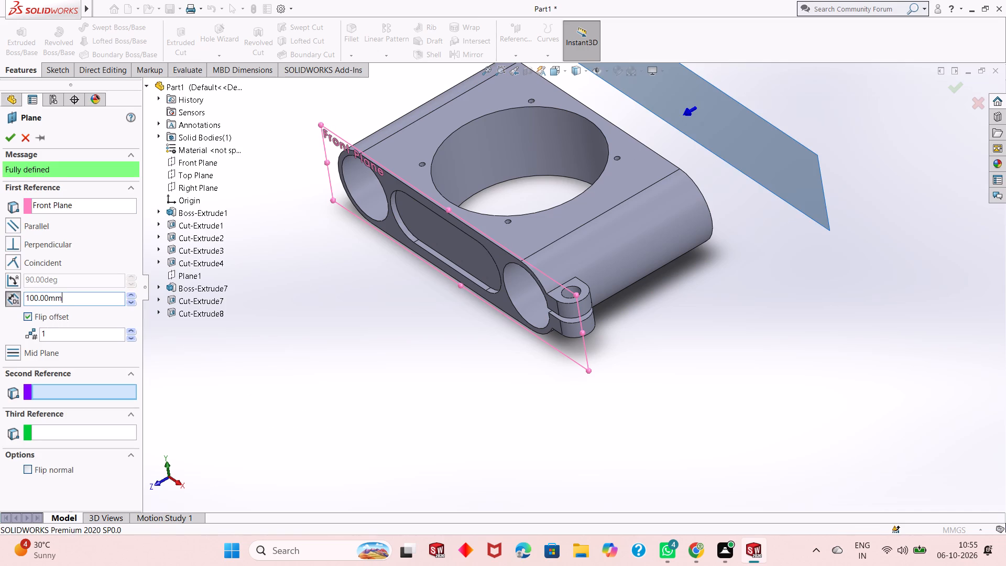
{"action": "type", "text": "33"}
{"action": "key", "text": "Return"}
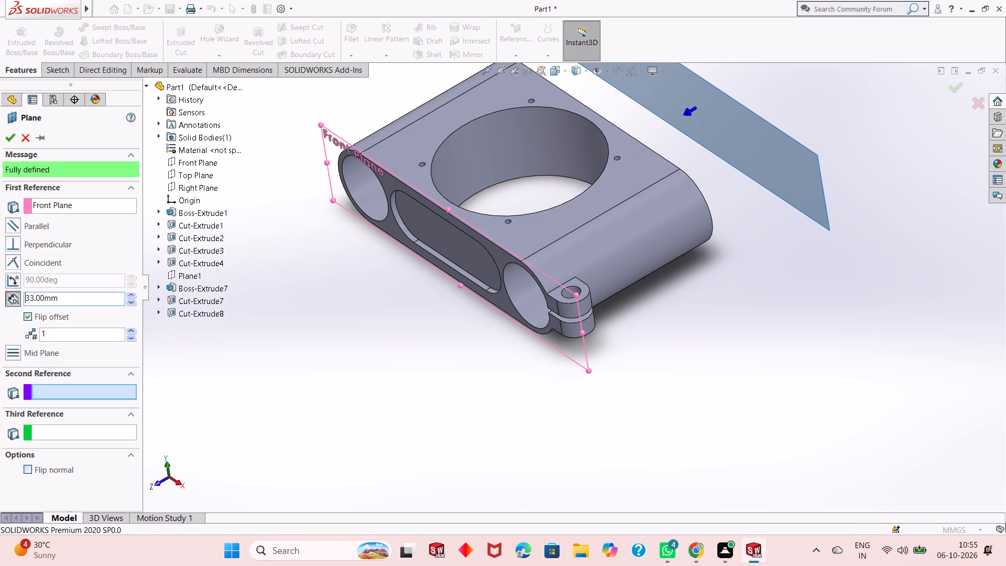
{"action": "double_click", "coordinate": [72, 289]}
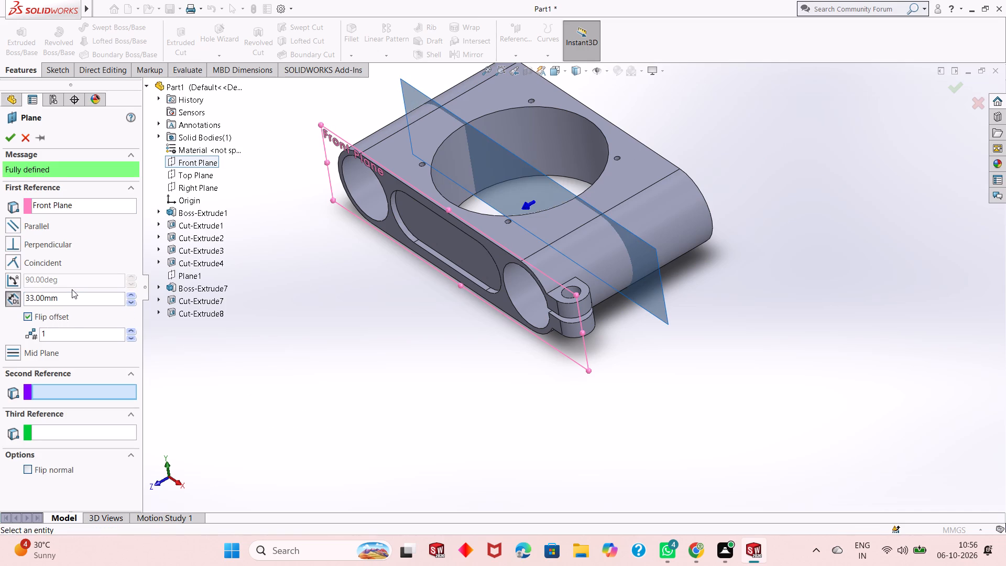
{"action": "type", "text": "66"}
{"action": "key", "text": "Return"}
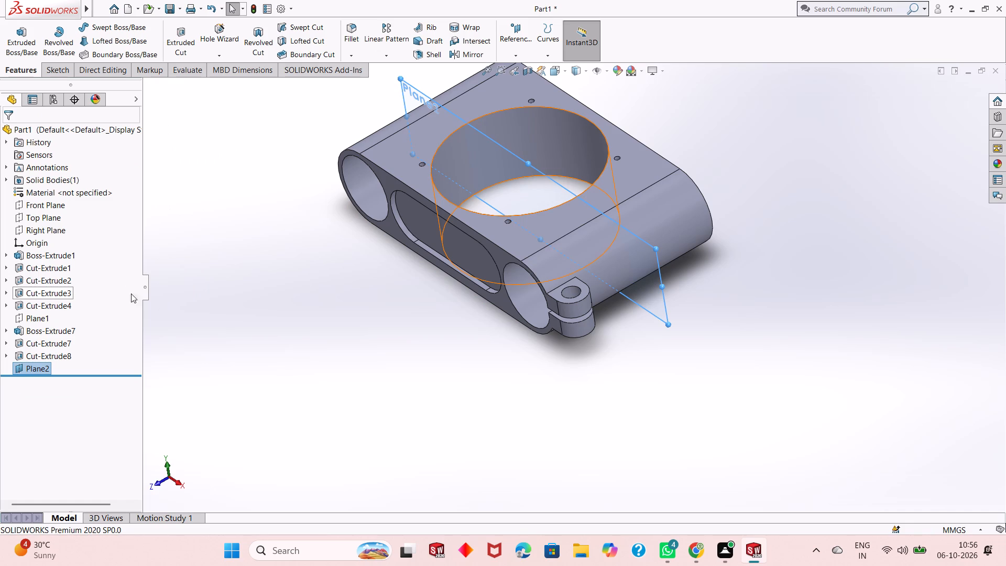
{"action": "key", "text": "Escape"}
{"action": "key", "text": "Escape"}
{"action": "key", "text": "Escape"}
{"action": "key", "text": "Escape"}
{"action": "key", "text": "Escape"}
{"action": "key", "text": "Escape"}
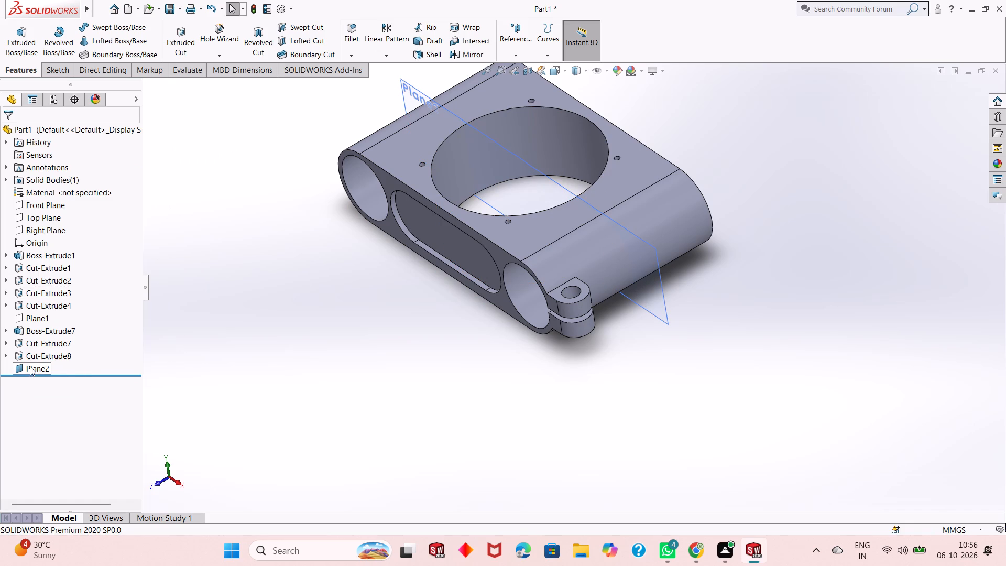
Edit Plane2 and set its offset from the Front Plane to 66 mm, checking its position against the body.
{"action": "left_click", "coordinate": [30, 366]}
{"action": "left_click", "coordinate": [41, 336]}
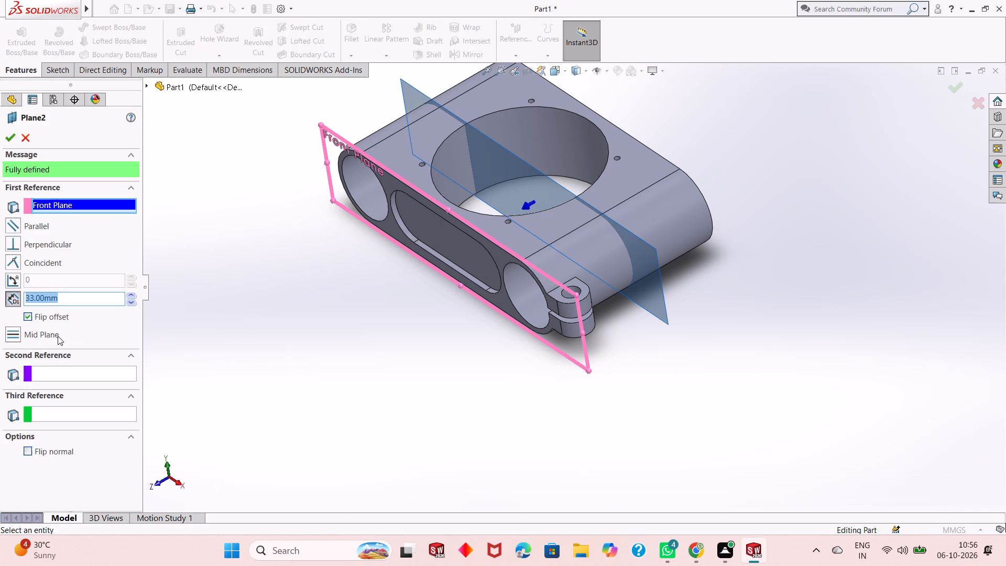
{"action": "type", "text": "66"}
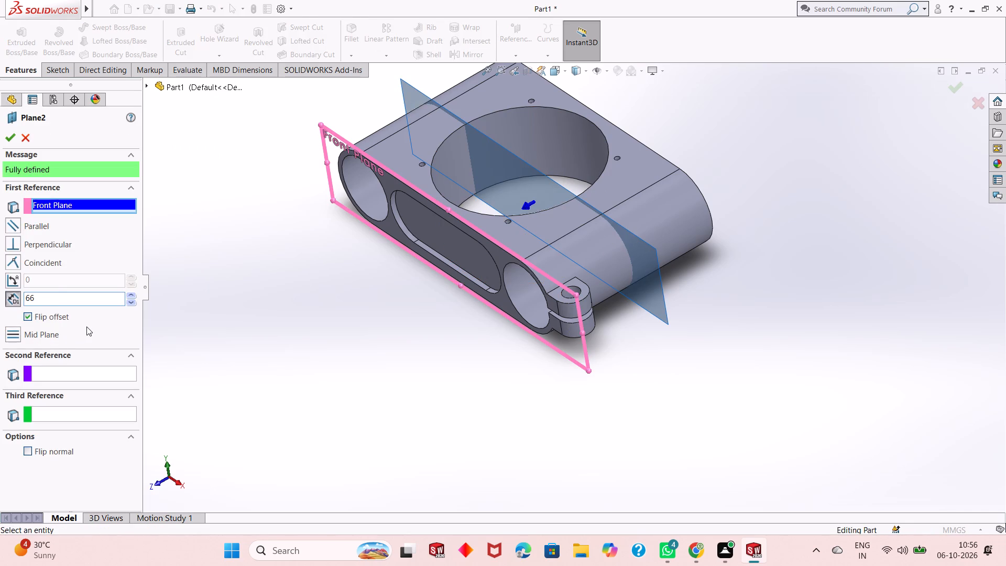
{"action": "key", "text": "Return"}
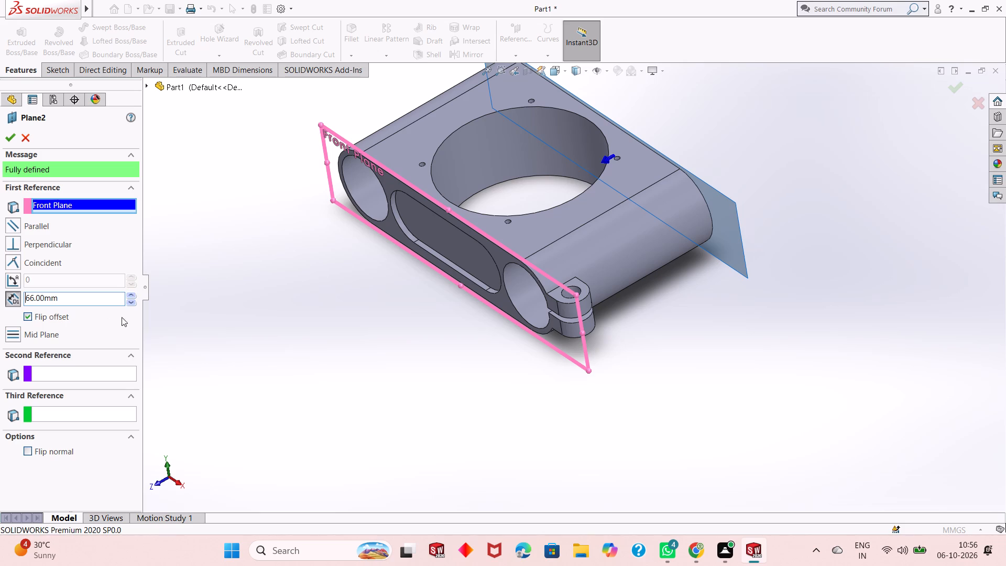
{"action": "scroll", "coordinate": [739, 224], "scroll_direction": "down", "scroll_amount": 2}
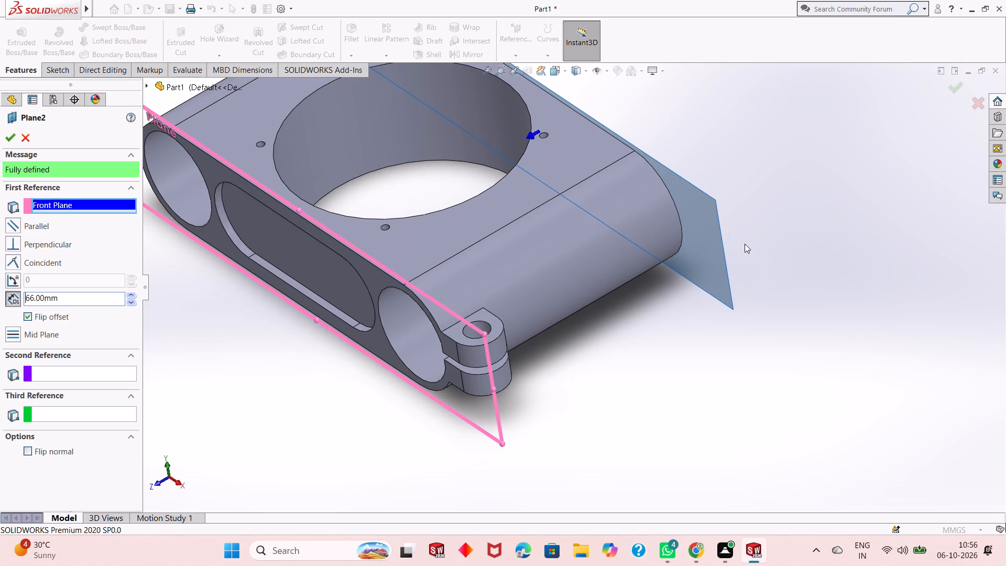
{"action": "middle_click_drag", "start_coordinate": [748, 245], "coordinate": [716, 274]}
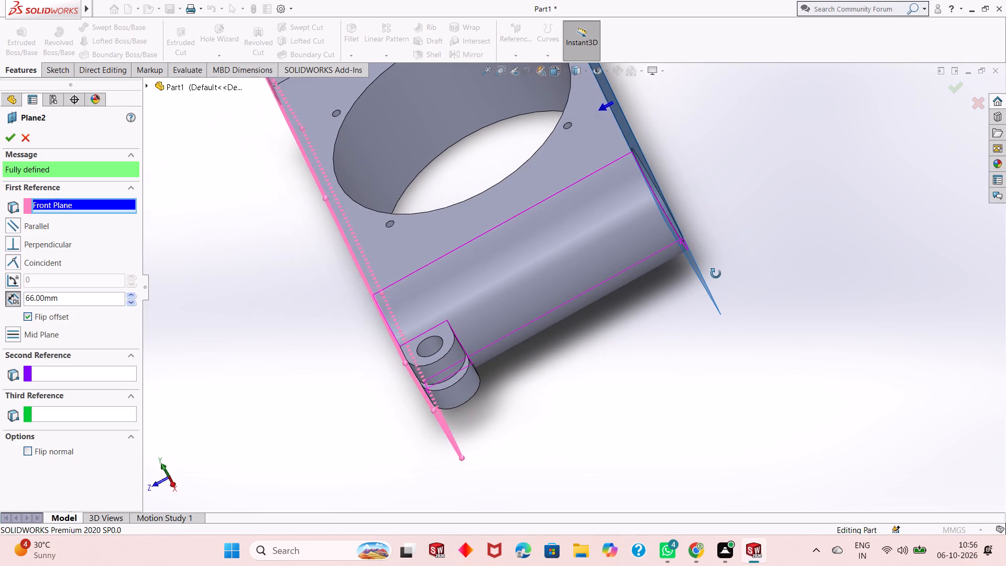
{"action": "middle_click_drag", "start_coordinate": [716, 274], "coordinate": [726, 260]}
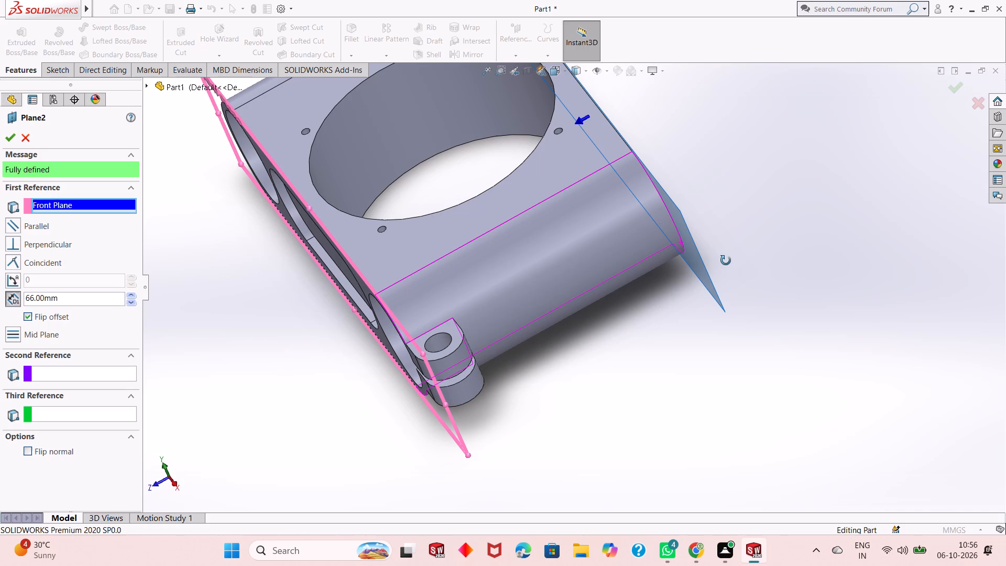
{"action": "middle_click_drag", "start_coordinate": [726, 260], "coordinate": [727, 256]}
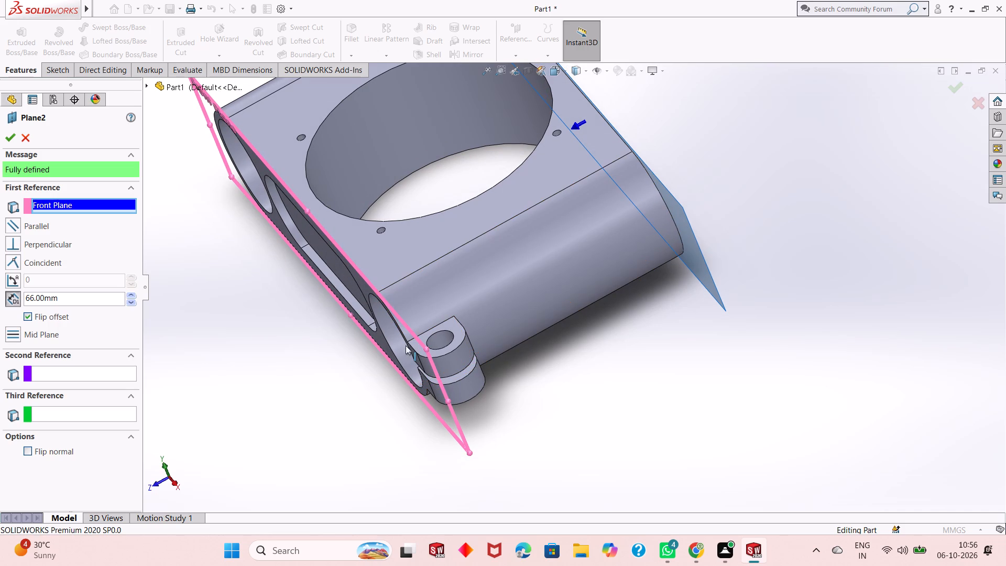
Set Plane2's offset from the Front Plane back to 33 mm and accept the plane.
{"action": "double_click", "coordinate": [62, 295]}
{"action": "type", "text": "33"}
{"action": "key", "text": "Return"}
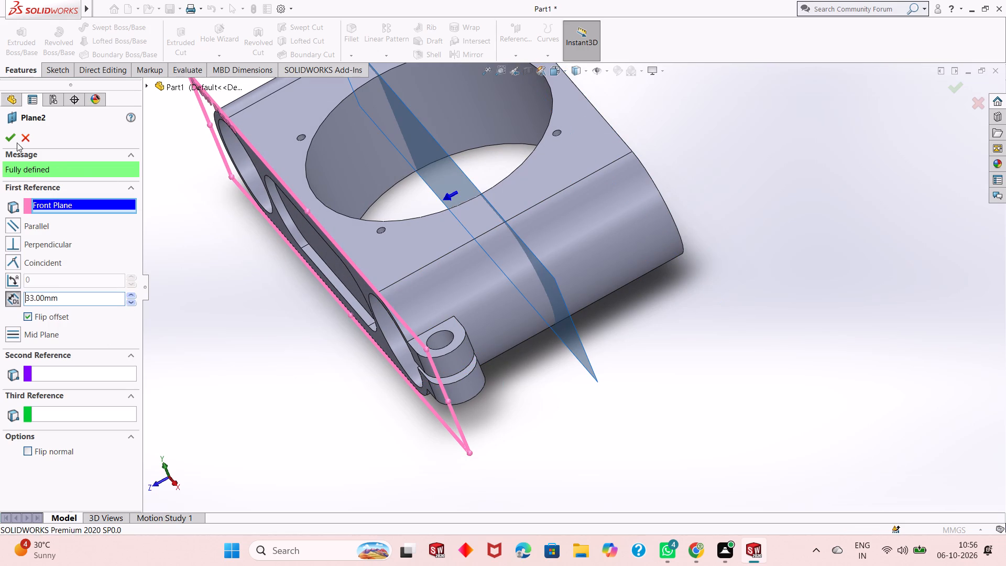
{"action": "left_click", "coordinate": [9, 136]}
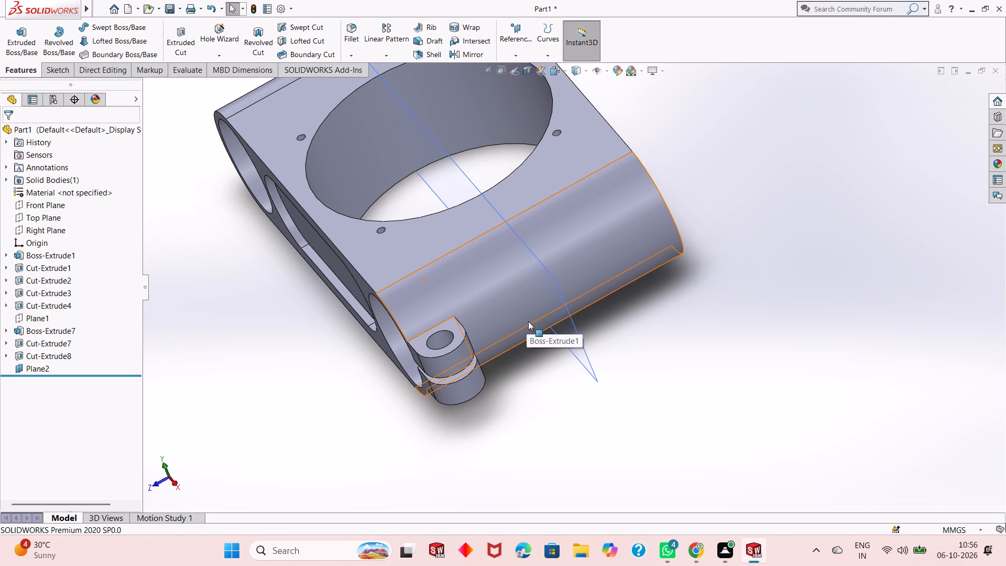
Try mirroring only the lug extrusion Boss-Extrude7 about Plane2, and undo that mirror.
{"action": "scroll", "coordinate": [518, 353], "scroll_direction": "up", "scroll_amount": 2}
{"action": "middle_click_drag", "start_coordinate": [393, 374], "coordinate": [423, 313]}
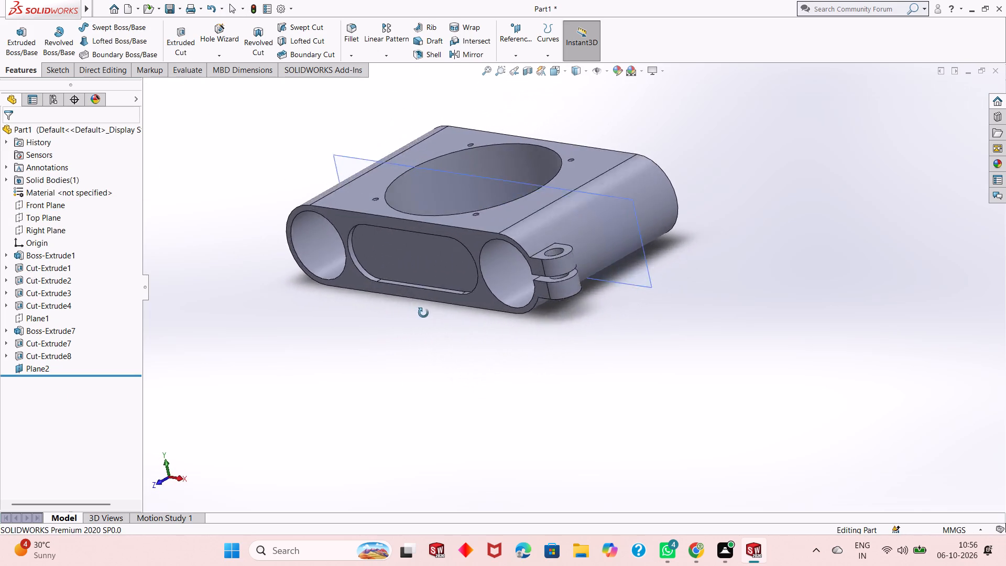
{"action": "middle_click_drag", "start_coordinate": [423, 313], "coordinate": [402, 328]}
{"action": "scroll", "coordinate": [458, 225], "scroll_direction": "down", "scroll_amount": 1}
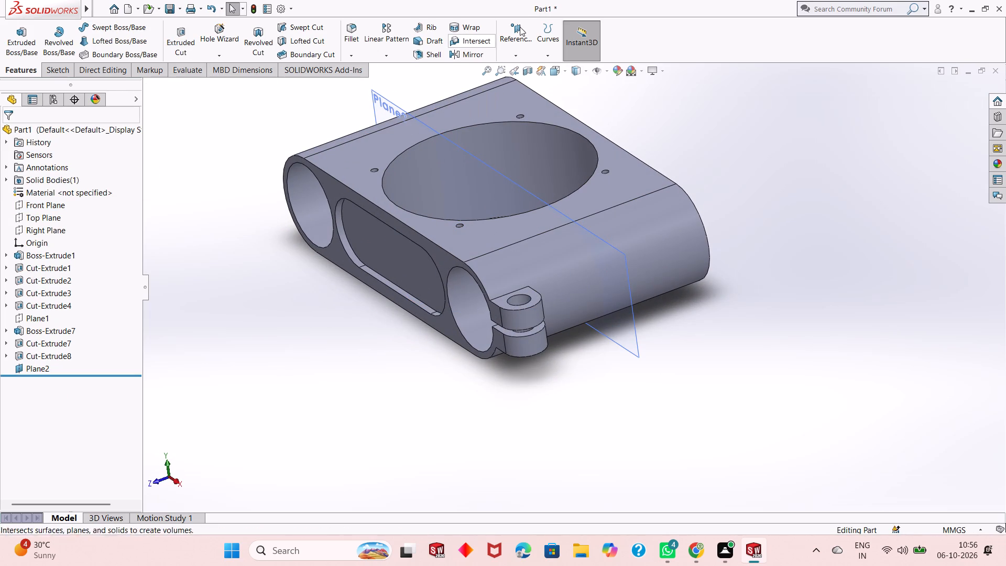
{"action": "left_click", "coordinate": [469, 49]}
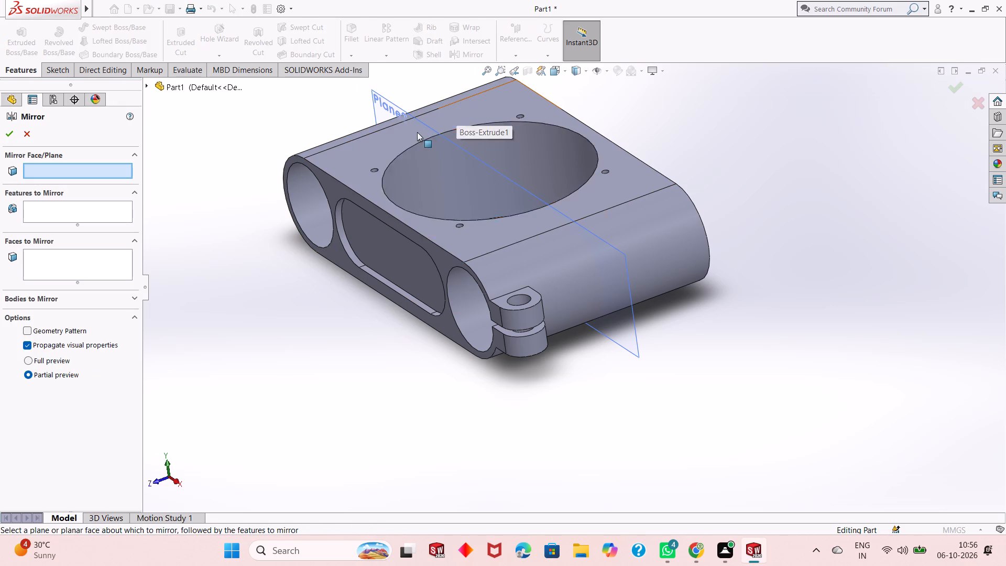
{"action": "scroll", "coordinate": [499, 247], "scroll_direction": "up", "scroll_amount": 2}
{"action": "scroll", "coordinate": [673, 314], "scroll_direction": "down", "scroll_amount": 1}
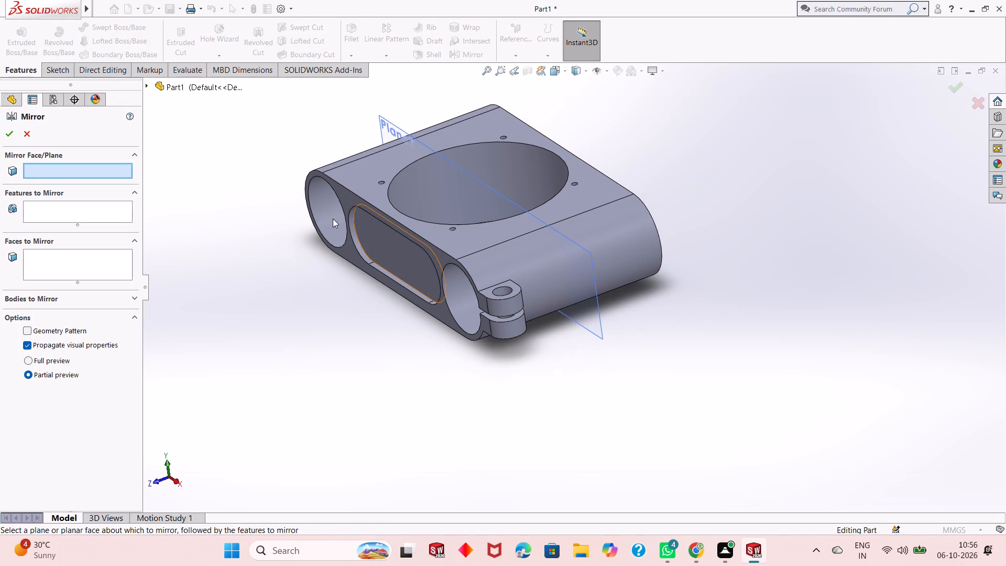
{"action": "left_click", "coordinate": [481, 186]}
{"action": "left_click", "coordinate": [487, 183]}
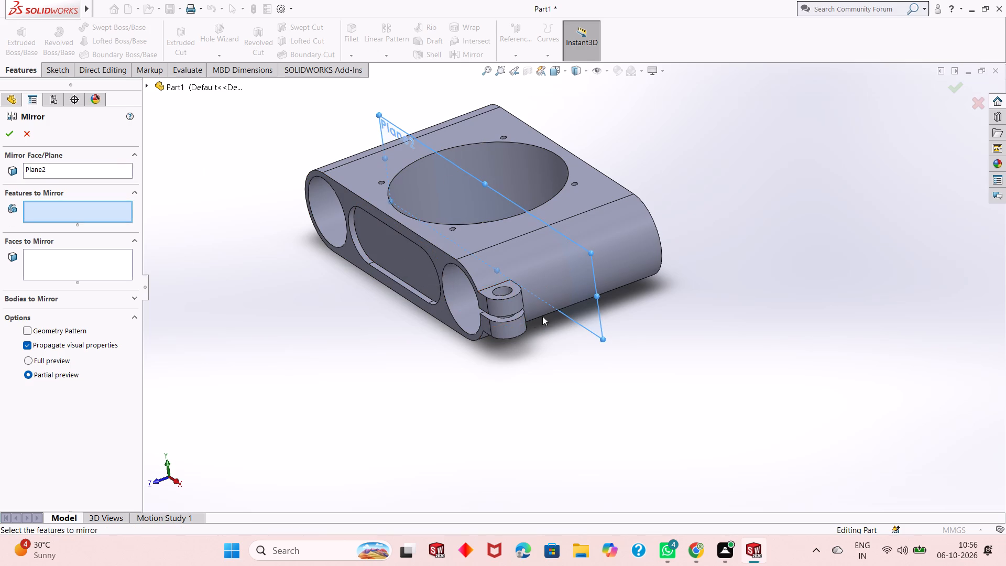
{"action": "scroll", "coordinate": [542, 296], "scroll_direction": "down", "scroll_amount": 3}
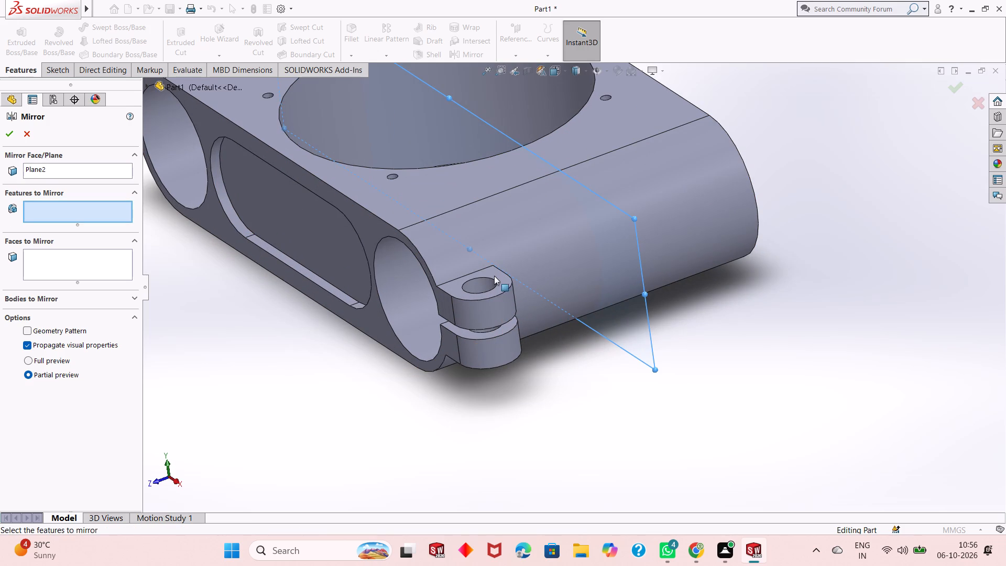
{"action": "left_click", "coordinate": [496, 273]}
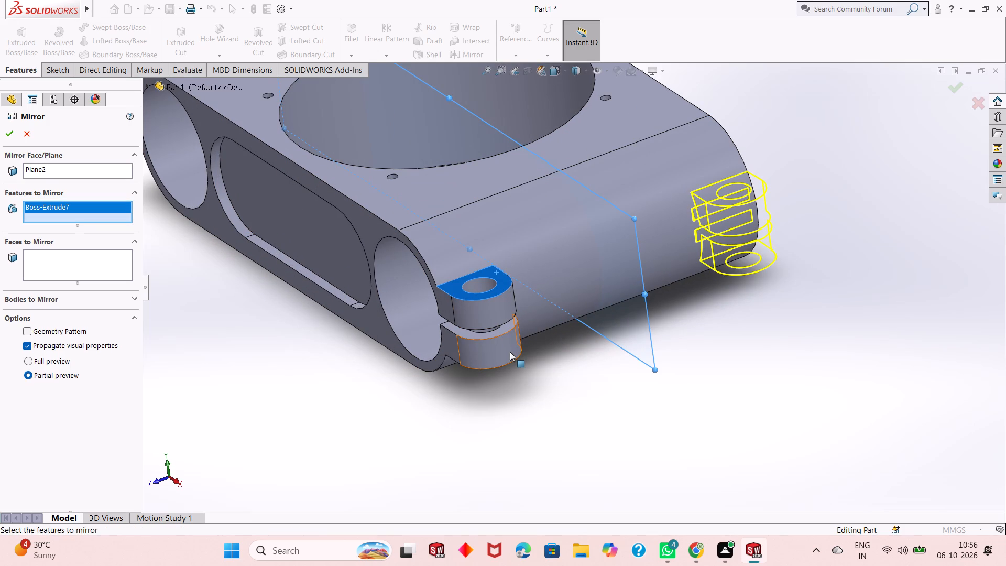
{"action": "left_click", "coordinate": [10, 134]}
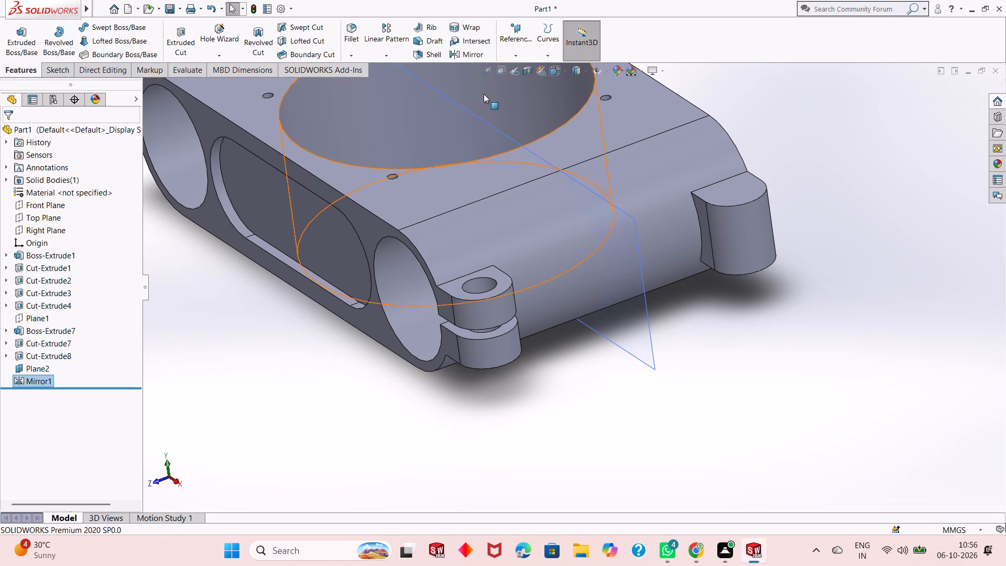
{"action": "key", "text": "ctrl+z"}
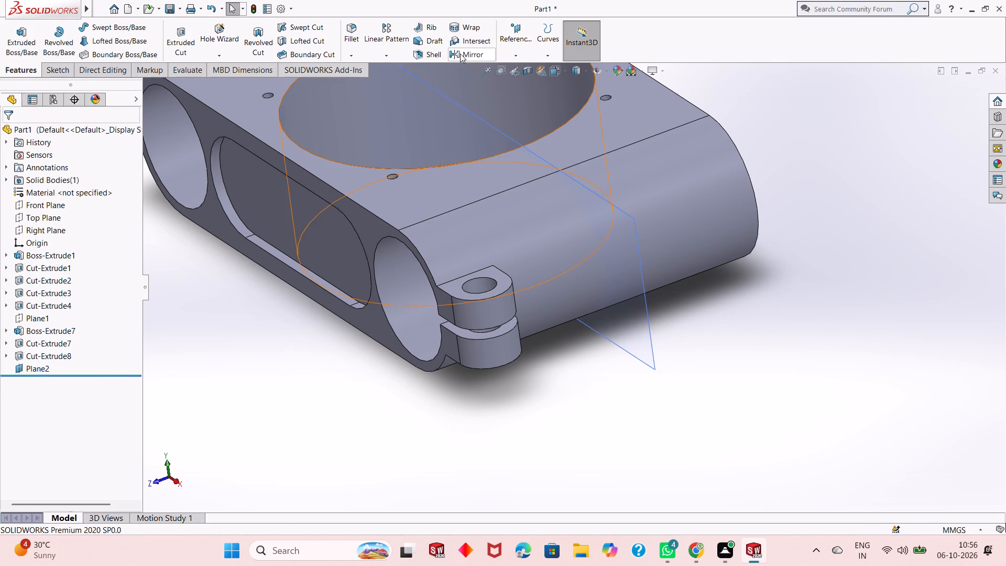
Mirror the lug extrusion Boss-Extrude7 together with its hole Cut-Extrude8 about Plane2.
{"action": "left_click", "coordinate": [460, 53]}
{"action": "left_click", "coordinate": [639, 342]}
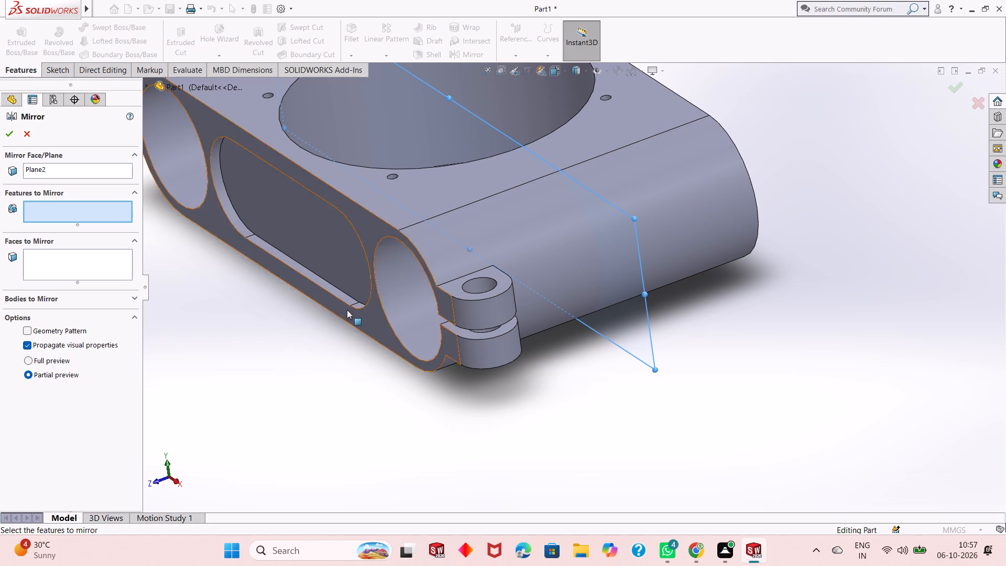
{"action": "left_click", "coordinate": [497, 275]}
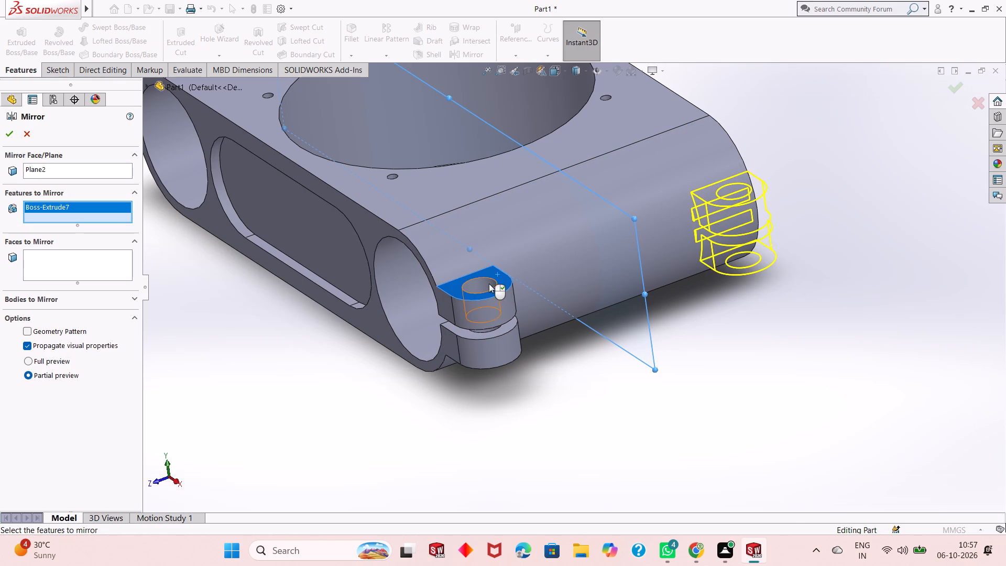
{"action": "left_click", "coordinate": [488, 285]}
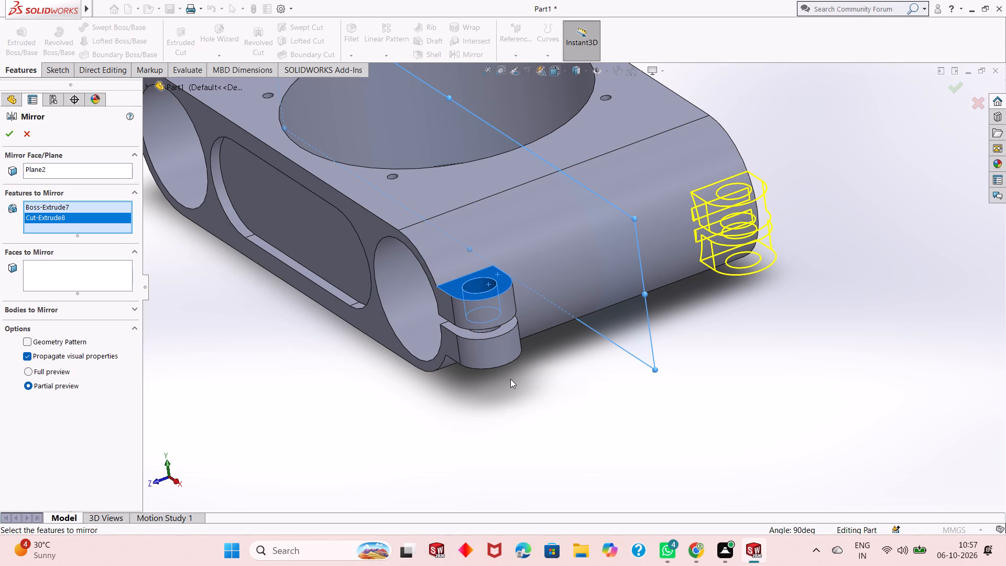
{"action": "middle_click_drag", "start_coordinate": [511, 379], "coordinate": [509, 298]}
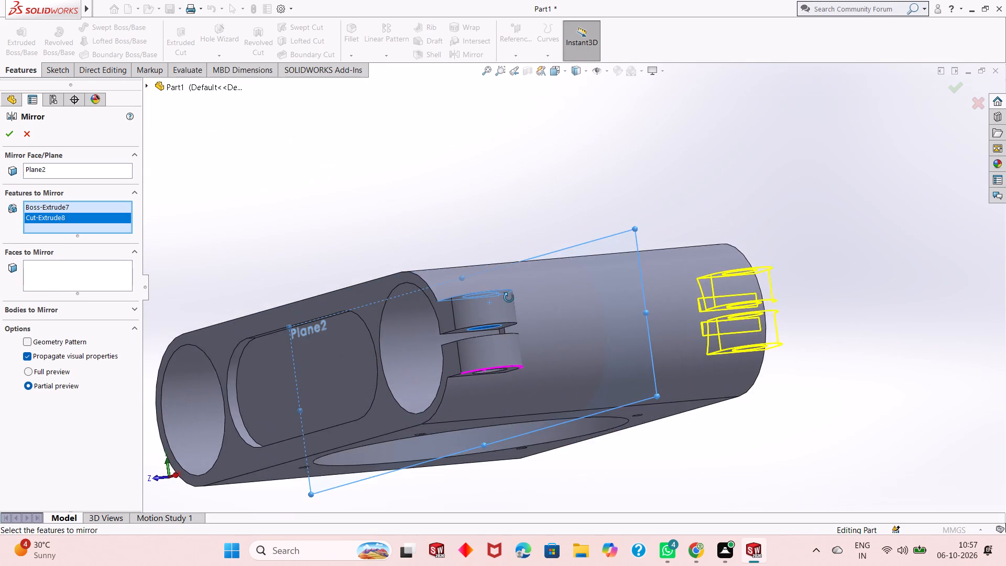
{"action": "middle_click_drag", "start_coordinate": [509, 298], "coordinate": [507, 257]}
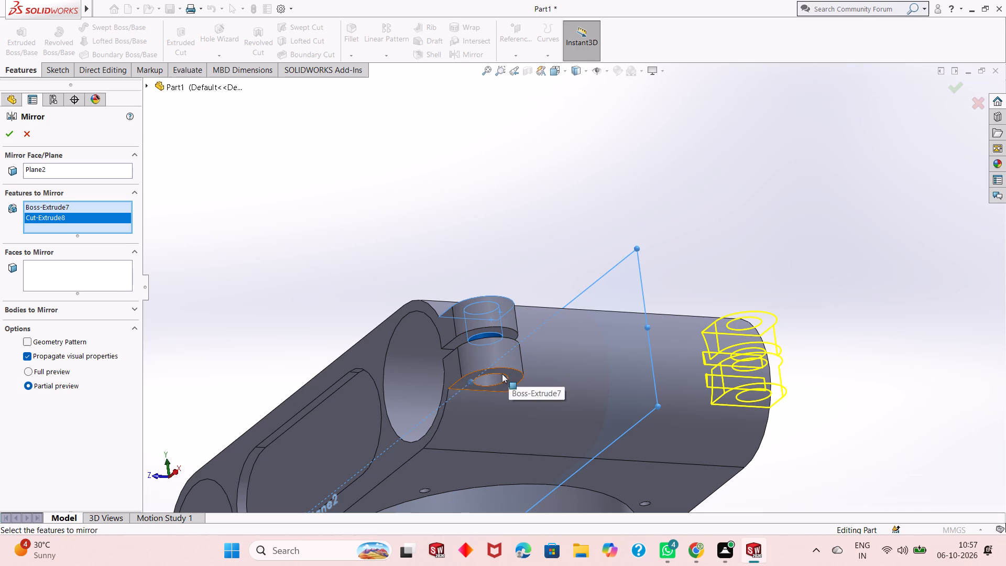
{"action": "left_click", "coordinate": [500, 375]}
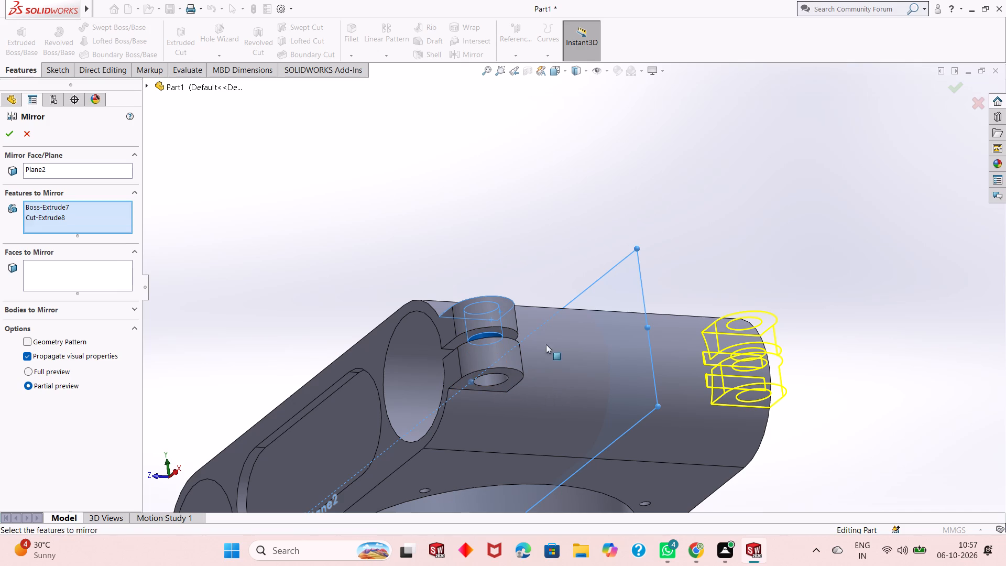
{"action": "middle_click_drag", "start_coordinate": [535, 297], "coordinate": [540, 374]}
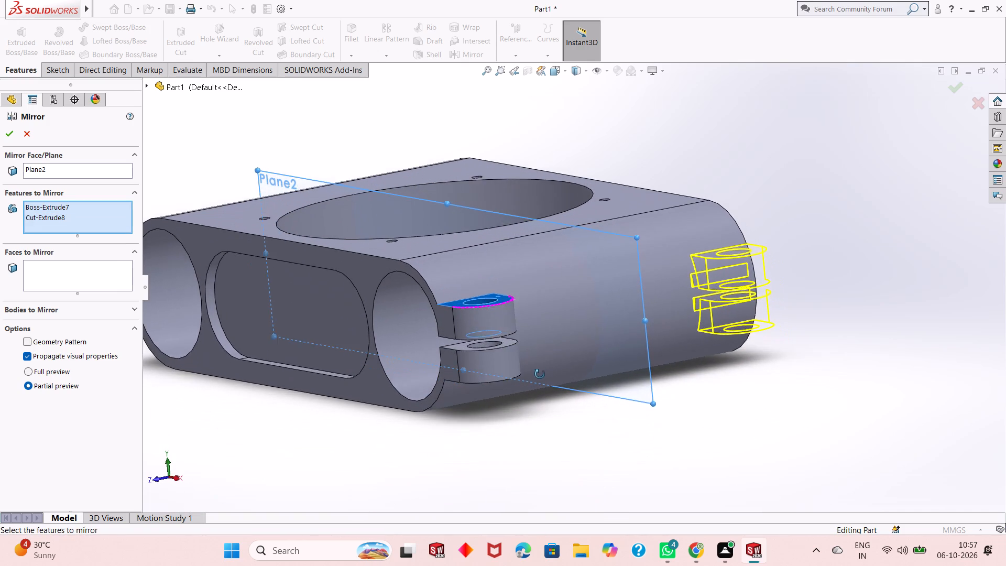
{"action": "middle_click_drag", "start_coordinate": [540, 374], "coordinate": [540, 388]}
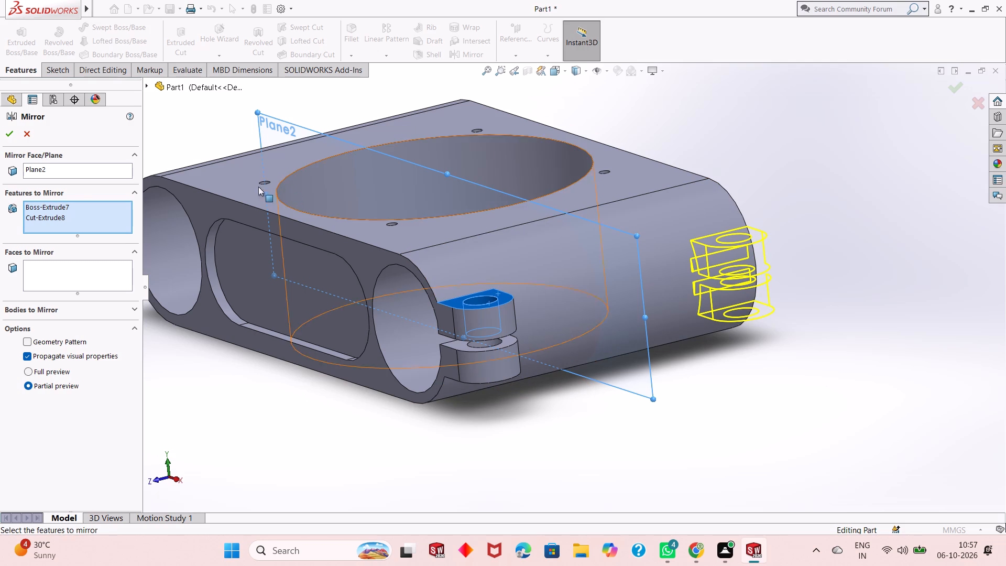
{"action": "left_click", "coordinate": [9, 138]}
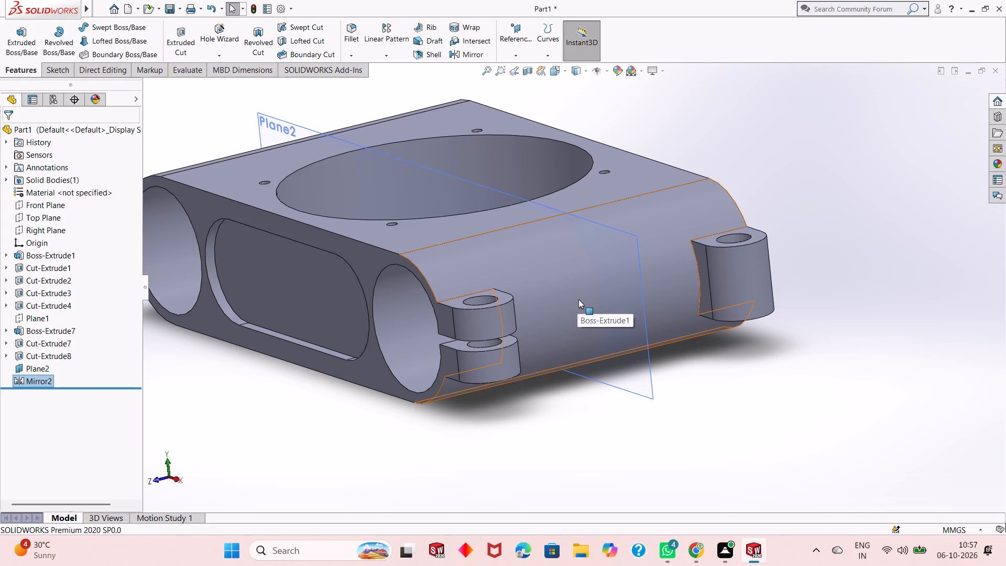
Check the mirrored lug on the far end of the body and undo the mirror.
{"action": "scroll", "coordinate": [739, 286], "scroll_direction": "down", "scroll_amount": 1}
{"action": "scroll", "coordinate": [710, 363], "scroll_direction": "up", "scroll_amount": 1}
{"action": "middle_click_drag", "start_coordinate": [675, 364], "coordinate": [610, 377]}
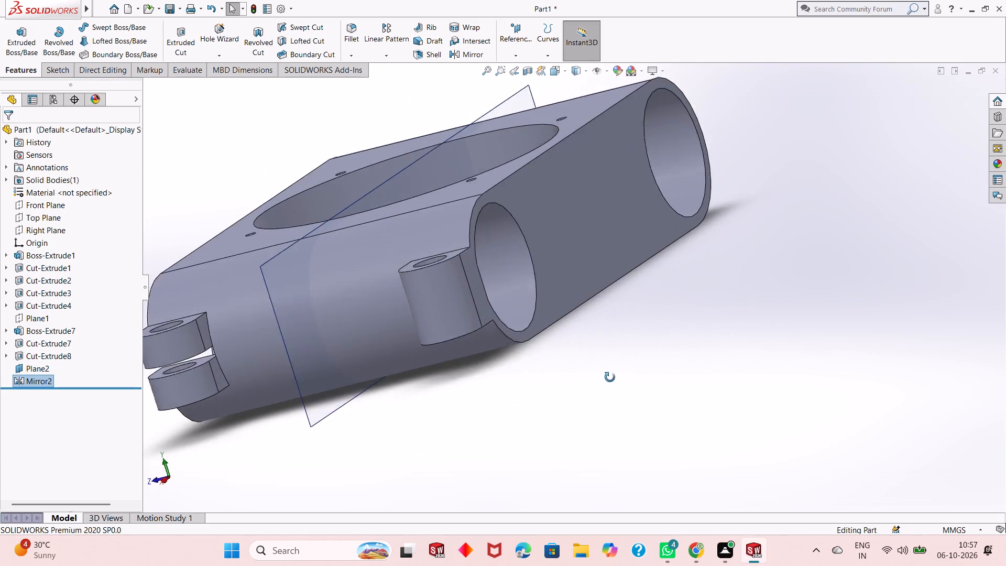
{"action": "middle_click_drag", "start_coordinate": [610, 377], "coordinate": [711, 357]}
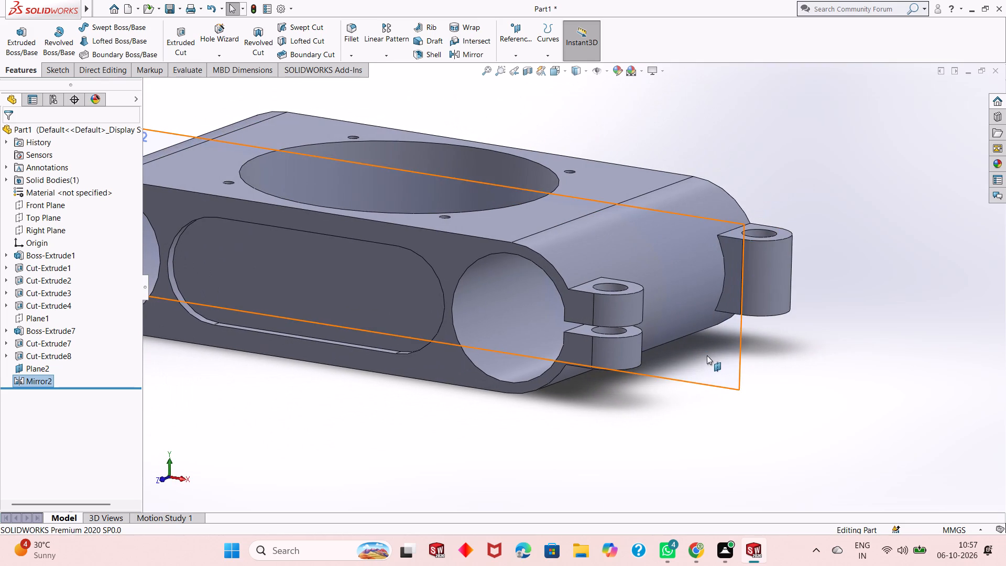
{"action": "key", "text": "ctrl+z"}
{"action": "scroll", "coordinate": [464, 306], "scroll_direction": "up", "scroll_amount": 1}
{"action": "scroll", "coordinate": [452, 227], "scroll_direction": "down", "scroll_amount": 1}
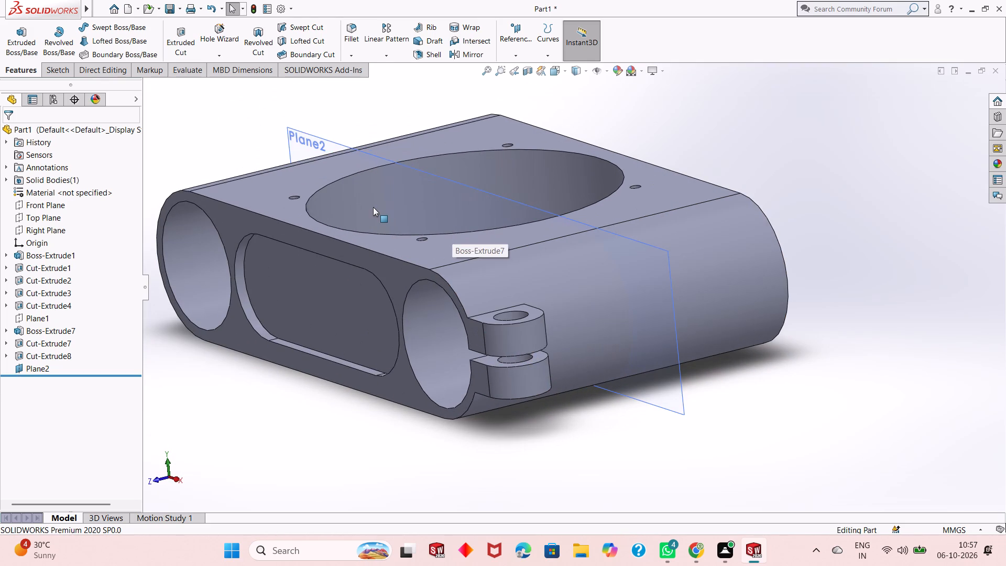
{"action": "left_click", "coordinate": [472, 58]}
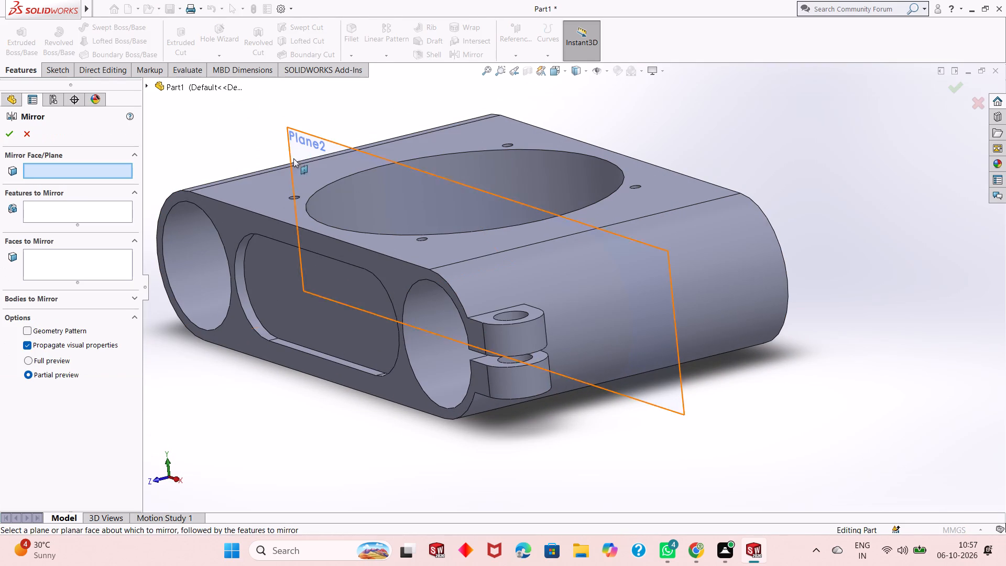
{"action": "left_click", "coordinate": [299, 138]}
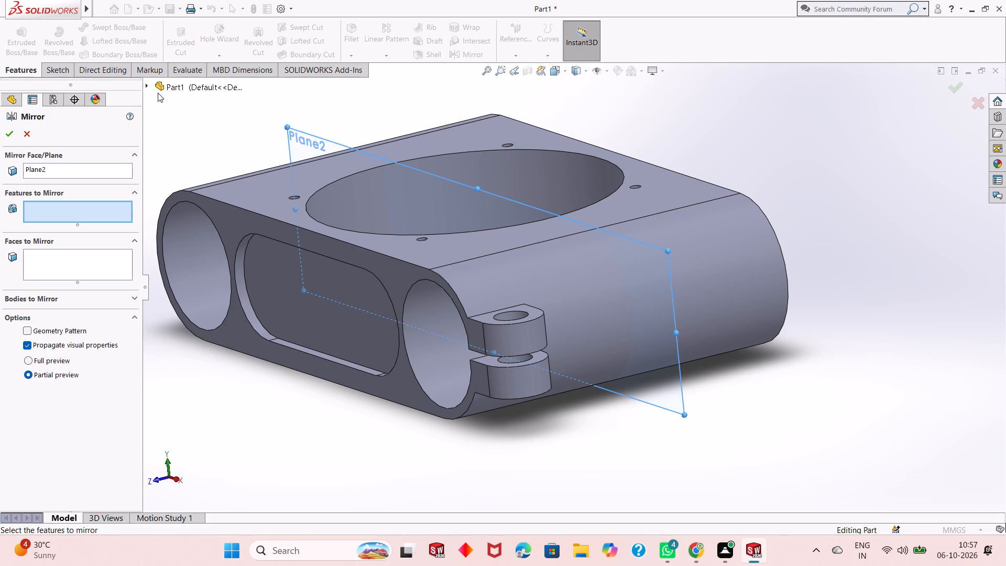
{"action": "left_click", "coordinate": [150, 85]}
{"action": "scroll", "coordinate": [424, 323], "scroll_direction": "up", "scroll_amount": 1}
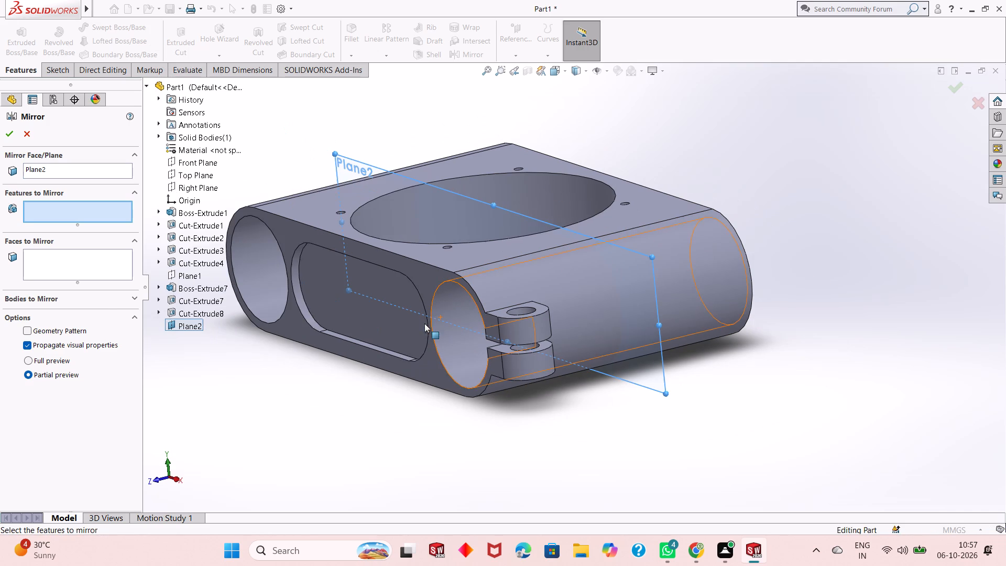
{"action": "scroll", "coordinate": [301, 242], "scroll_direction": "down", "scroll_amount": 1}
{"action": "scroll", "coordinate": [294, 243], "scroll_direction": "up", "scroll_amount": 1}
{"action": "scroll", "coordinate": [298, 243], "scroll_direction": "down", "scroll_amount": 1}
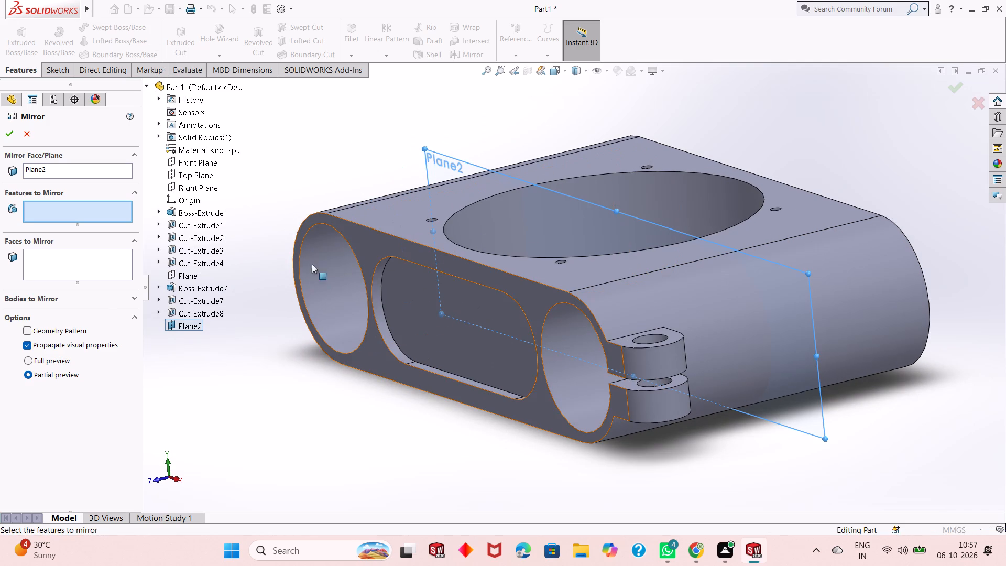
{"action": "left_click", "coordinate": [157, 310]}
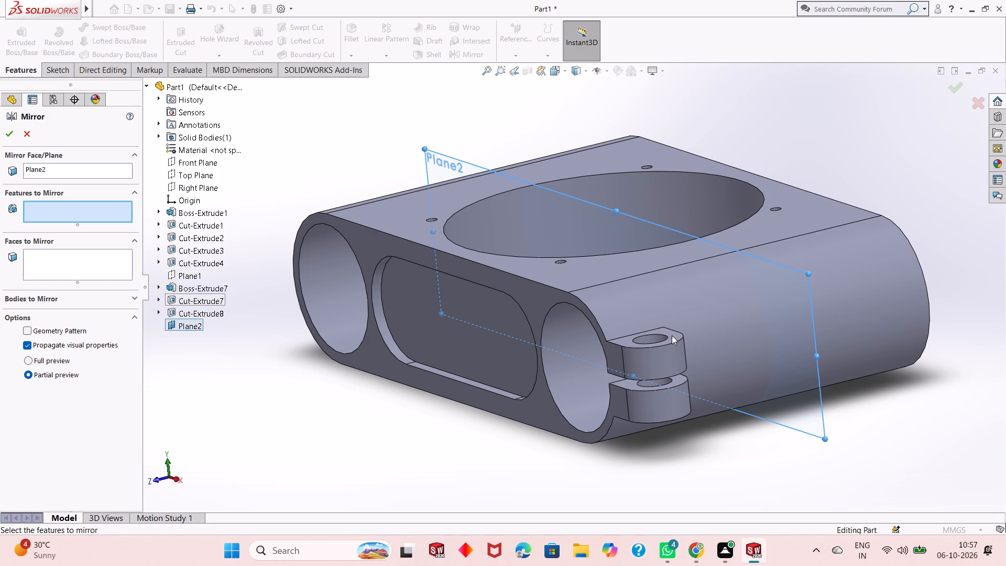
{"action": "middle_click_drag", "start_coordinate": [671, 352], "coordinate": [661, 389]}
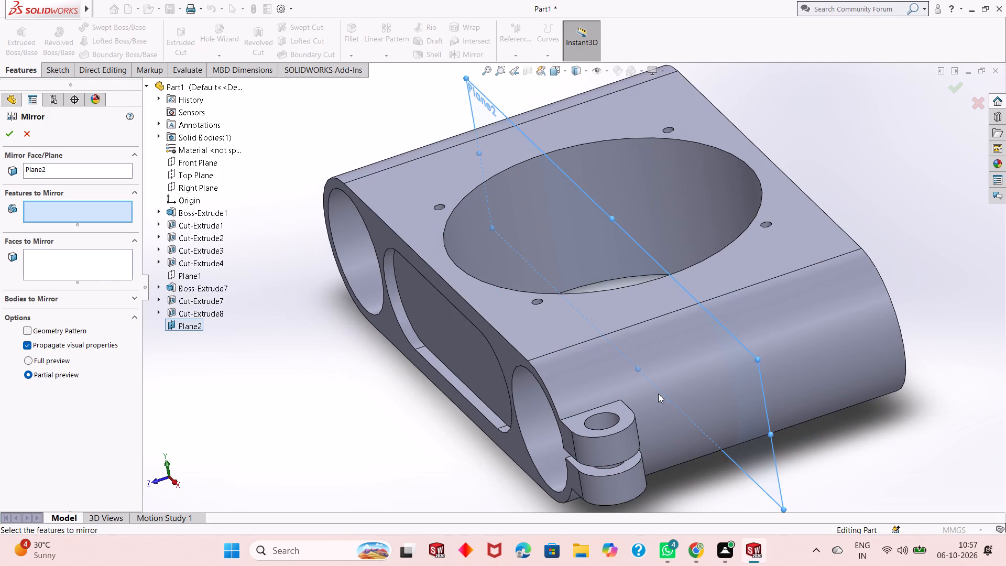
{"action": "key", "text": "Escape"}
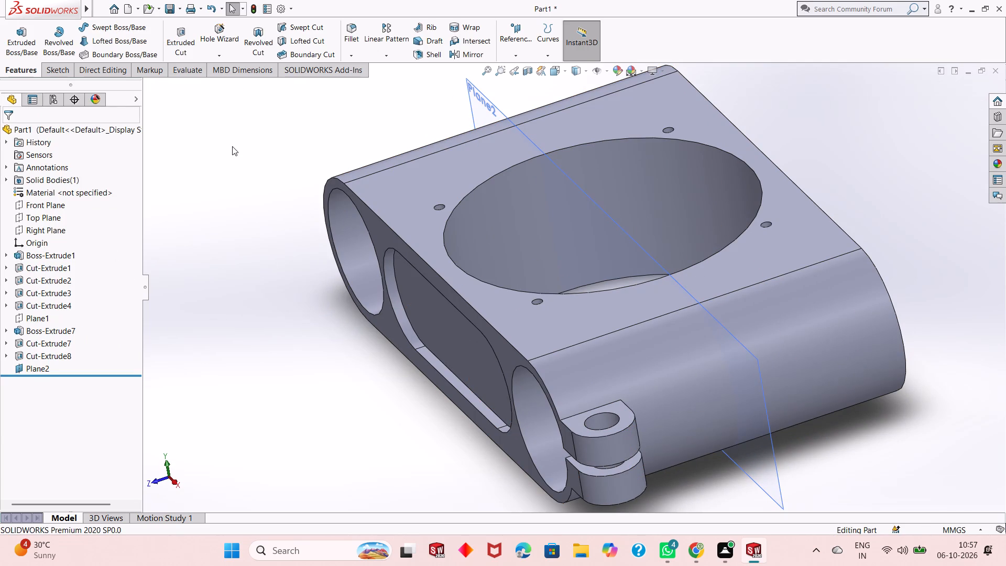
Mirror the lug extrusion Boss-Extrude7, its hole Cut-Extrude8 and the split Cut-Extrude7 about Plane2.
{"action": "left_click", "coordinate": [469, 50]}
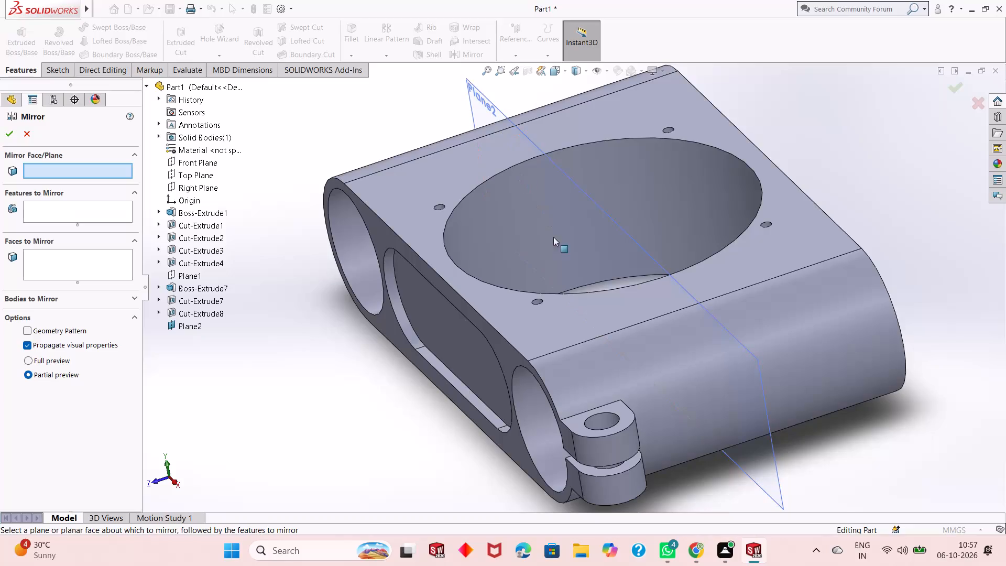
{"action": "left_click", "coordinate": [483, 99]}
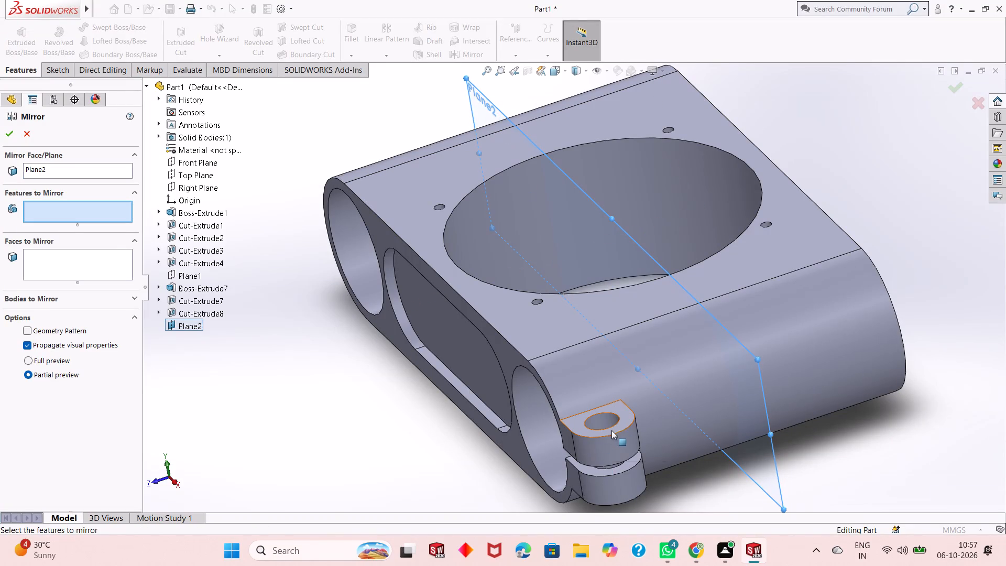
{"action": "left_click", "coordinate": [629, 418]}
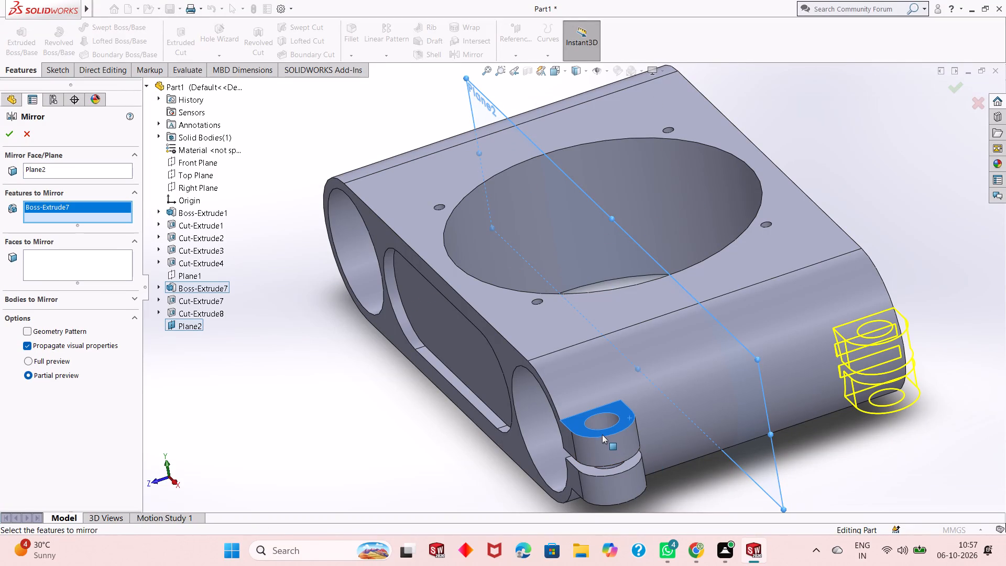
{"action": "left_click", "coordinate": [598, 430]}
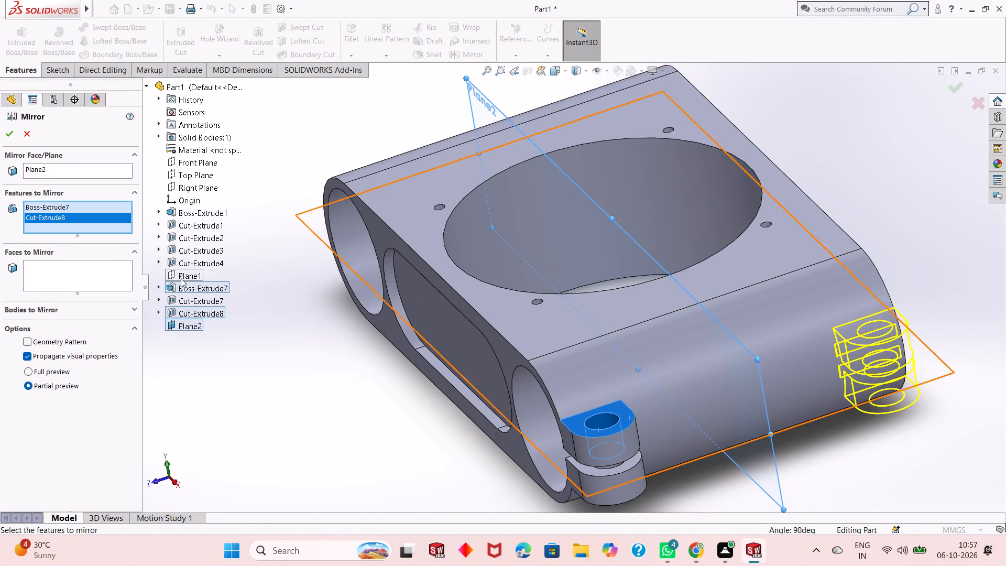
{"action": "left_click", "coordinate": [156, 298]}
{"action": "left_click", "coordinate": [164, 298]}
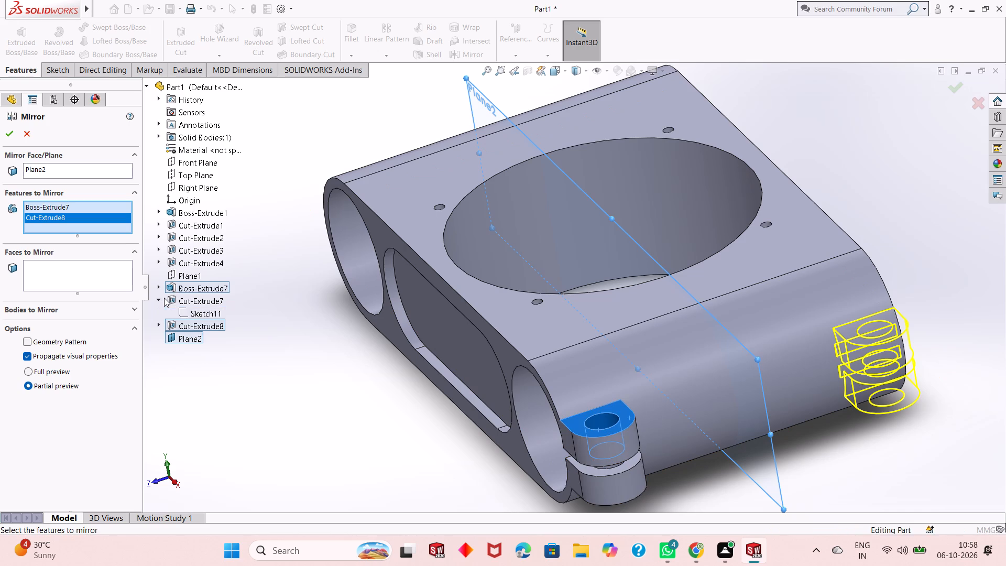
{"action": "left_click", "coordinate": [192, 309]}
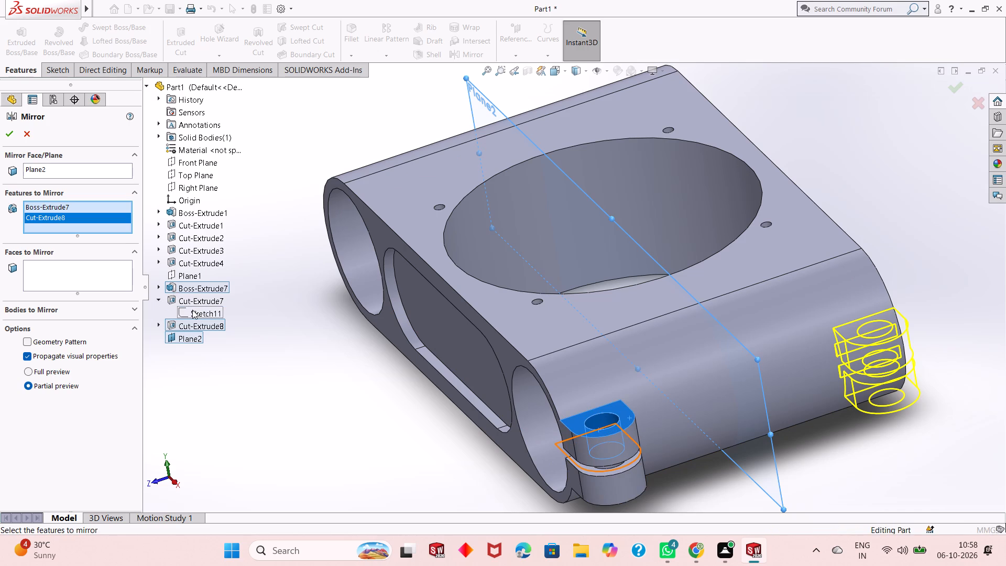
{"action": "left_click", "coordinate": [203, 309]}
{"action": "left_click", "coordinate": [203, 309]}
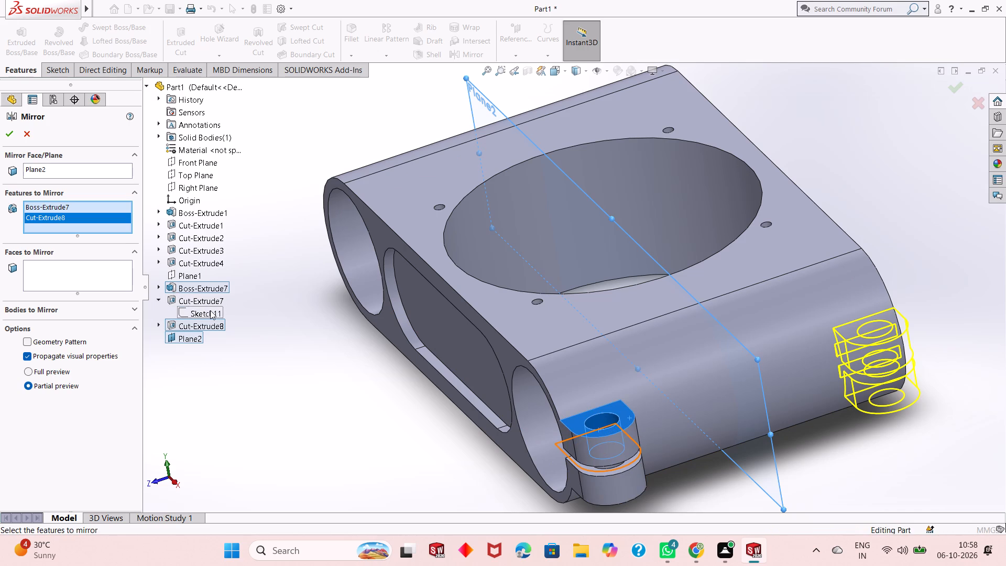
{"action": "double_click", "coordinate": [210, 310]}
{"action": "double_click", "coordinate": [199, 316]}
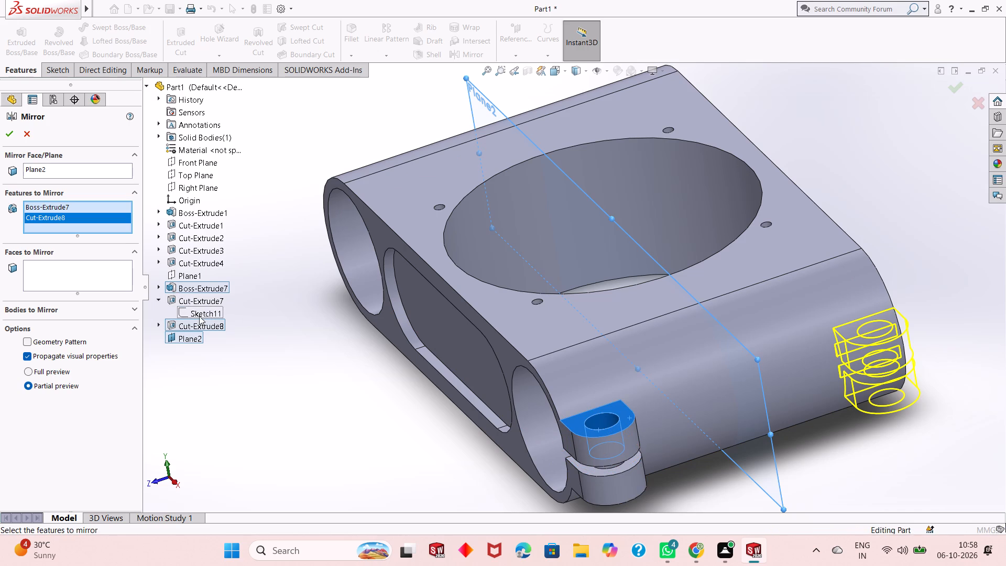
{"action": "left_click", "coordinate": [211, 299]}
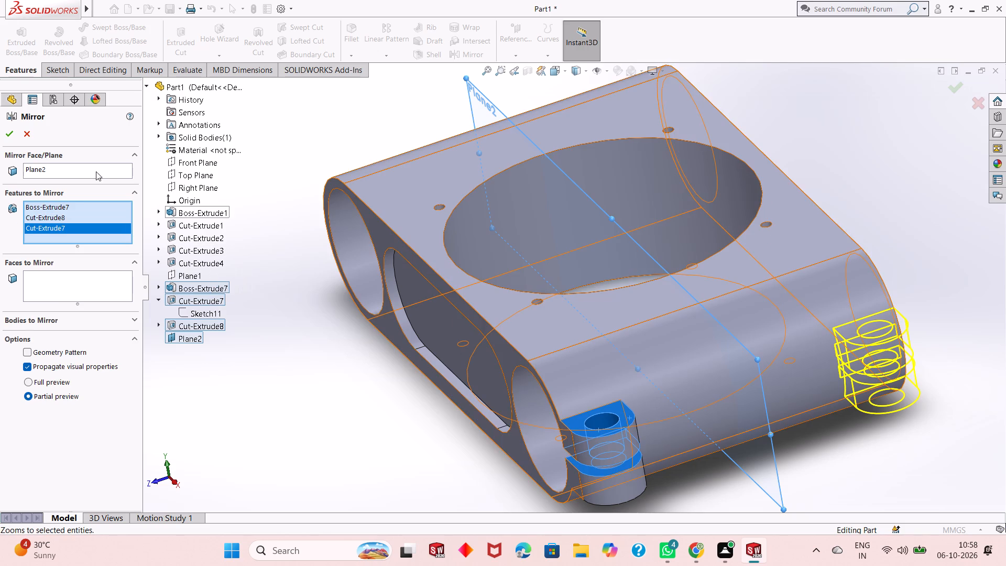
{"action": "left_click", "coordinate": [10, 136]}
{"action": "key", "text": "Escape"}
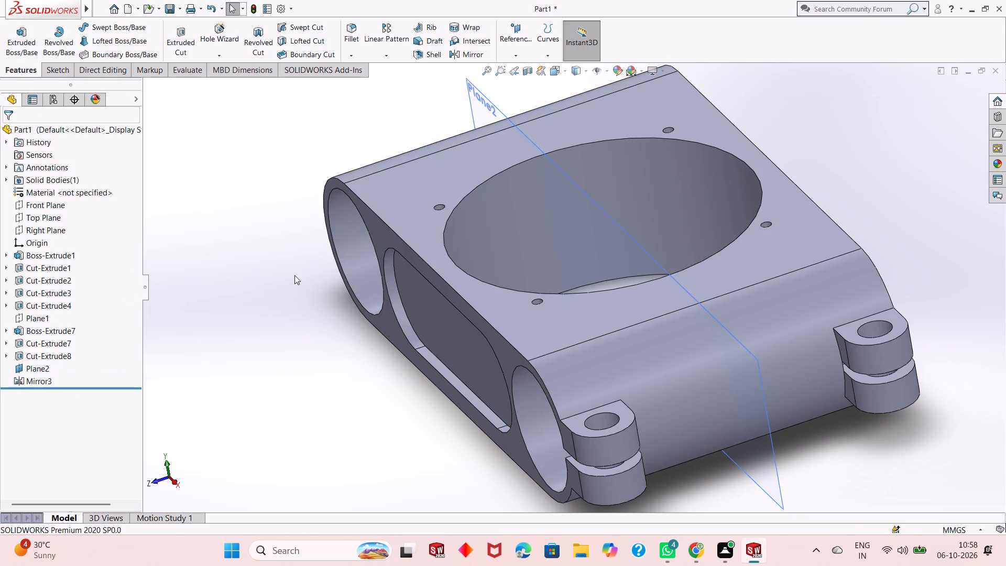
Examine both split clamping lugs from several sides, comparing the mirrored lug with the original.
{"action": "scroll", "coordinate": [380, 329], "scroll_direction": "up", "scroll_amount": 3}
{"action": "middle_click_drag", "start_coordinate": [580, 331], "coordinate": [582, 306]}
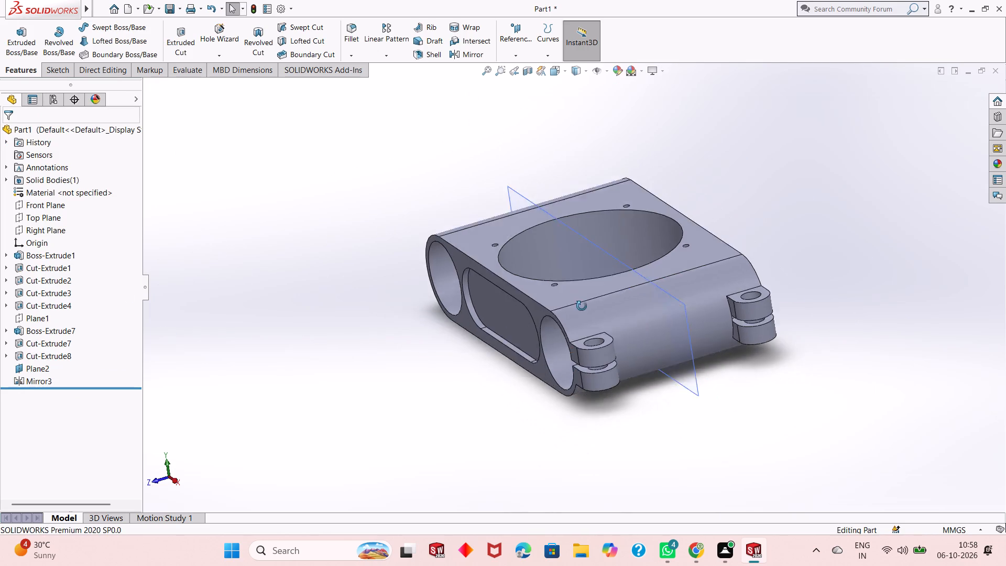
{"action": "middle_click_drag", "start_coordinate": [582, 306], "coordinate": [574, 272]}
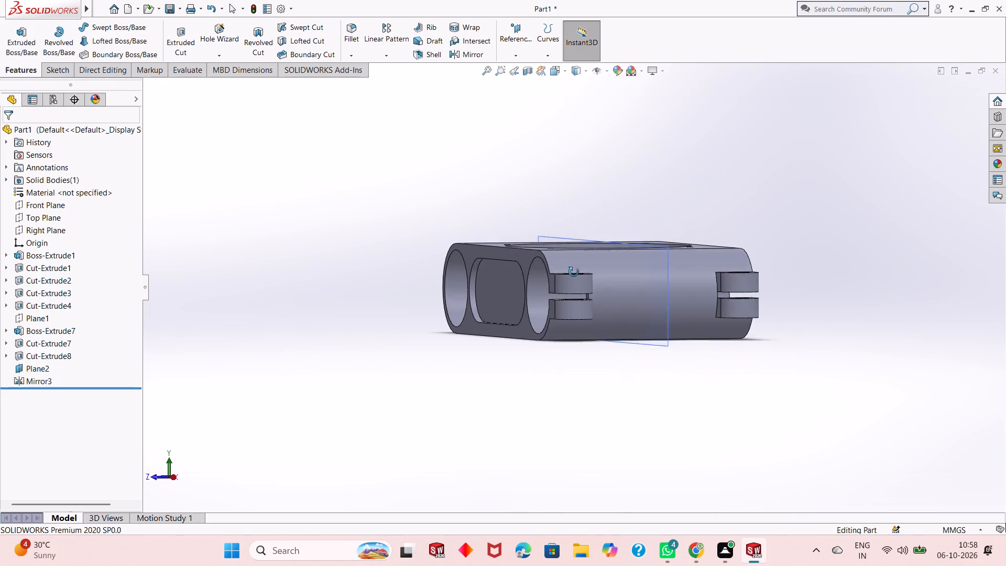
{"action": "middle_click_drag", "start_coordinate": [574, 272], "coordinate": [583, 274]}
{"action": "middle_click_drag", "start_coordinate": [586, 275], "coordinate": [486, 291]}
{"action": "scroll", "coordinate": [493, 336], "scroll_direction": "down", "scroll_amount": 3}
{"action": "scroll", "coordinate": [509, 418], "scroll_direction": "up", "scroll_amount": 2}
{"action": "scroll", "coordinate": [589, 253], "scroll_direction": "down", "scroll_amount": 2}
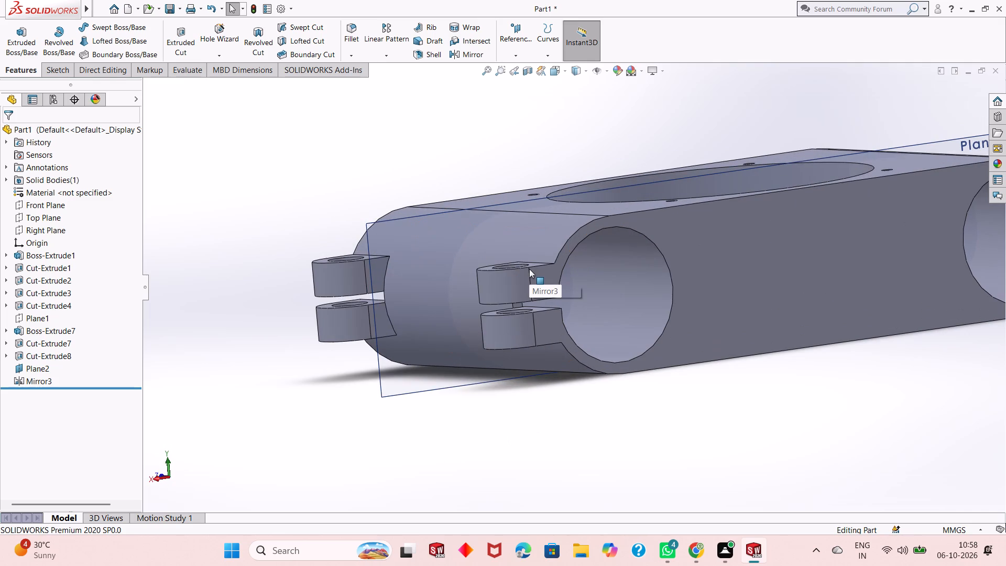
{"action": "scroll", "coordinate": [519, 288], "scroll_direction": "up", "scroll_amount": 1}
{"action": "middle_click_drag", "start_coordinate": [519, 288], "coordinate": [520, 312]}
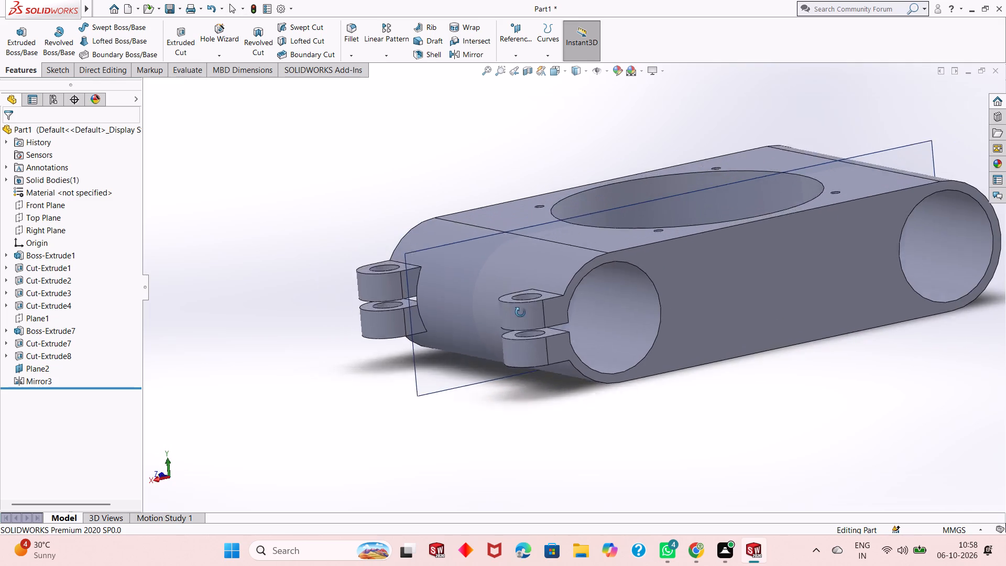
{"action": "middle_click_drag", "start_coordinate": [520, 312], "coordinate": [510, 346]}
Hide the mirror plane Plane2.
{"action": "right_click", "coordinate": [401, 395]}
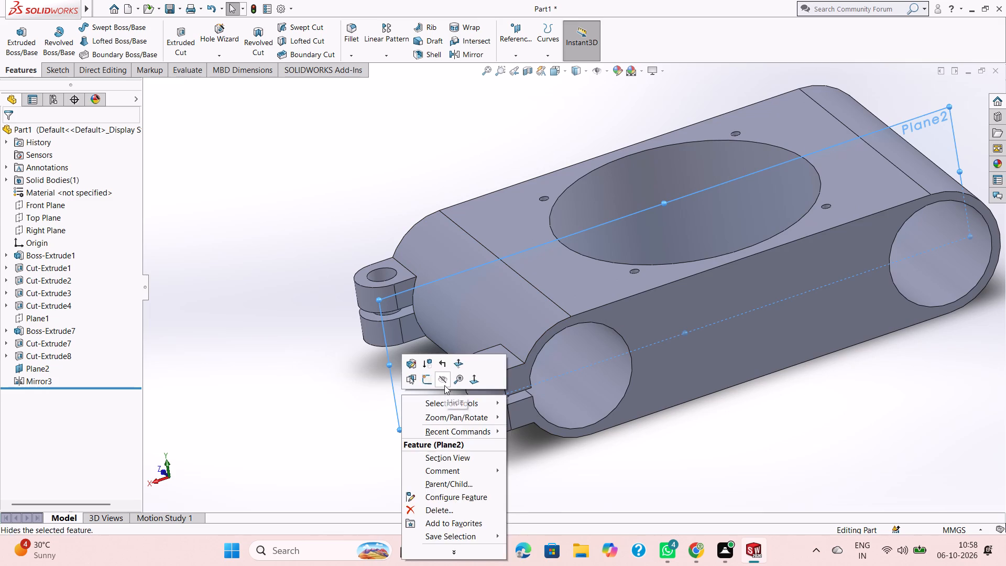
{"action": "left_click", "coordinate": [444, 385]}
Create a reference plane offset 85/2 (42.50 mm) from the Right Plane, crossing the middle of the large round hole.
{"action": "scroll", "coordinate": [454, 408], "scroll_direction": "up", "scroll_amount": 5}
{"action": "middle_click_drag", "start_coordinate": [477, 386], "coordinate": [639, 273]}
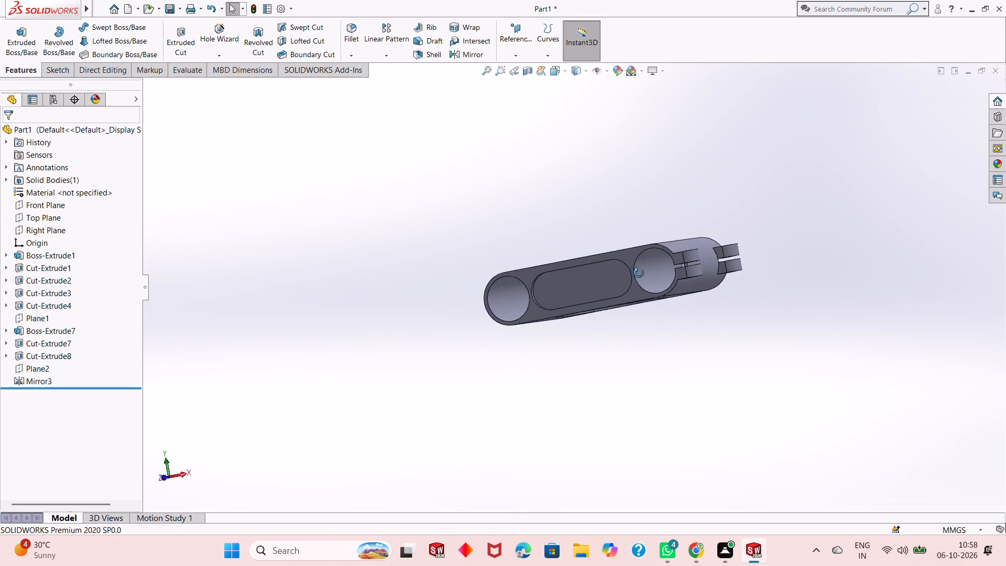
{"action": "middle_click_drag", "start_coordinate": [639, 273], "coordinate": [654, 319]}
{"action": "scroll", "coordinate": [629, 242], "scroll_direction": "down", "scroll_amount": 3}
{"action": "scroll", "coordinate": [454, 326], "scroll_direction": "up", "scroll_amount": 1}
{"action": "scroll", "coordinate": [724, 260], "scroll_direction": "down", "scroll_amount": 1}
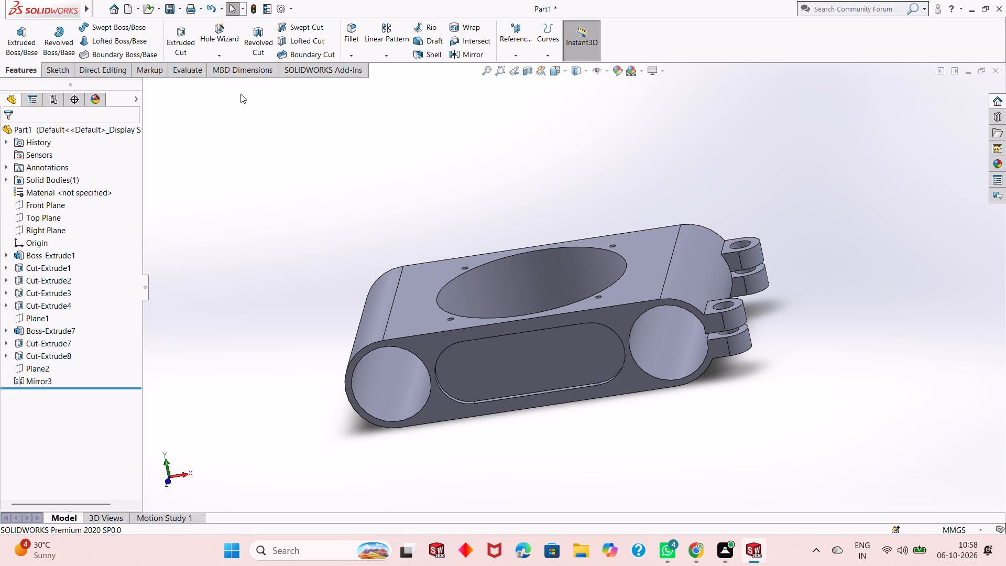
{"action": "left_click", "coordinate": [510, 40]}
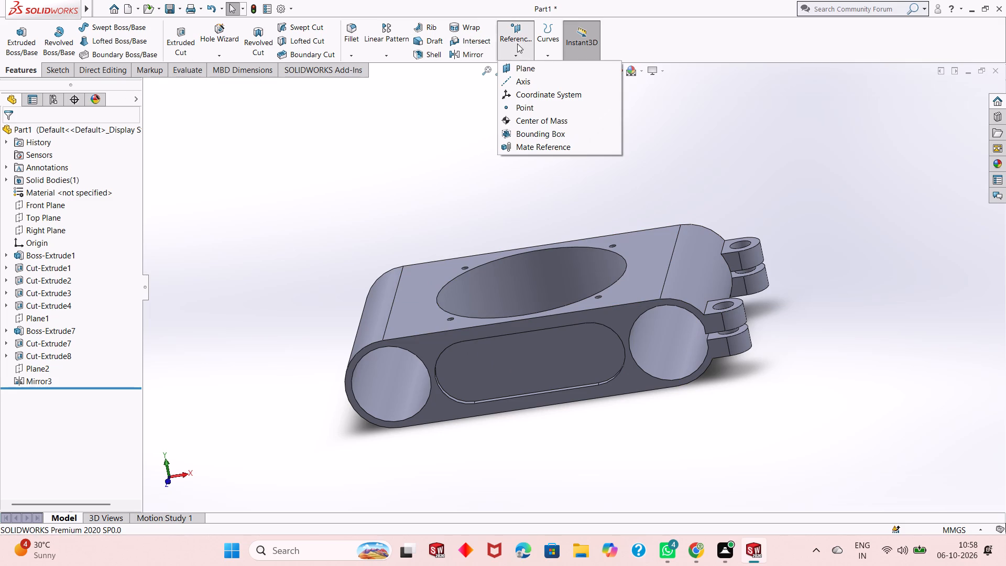
{"action": "left_click", "coordinate": [535, 72]}
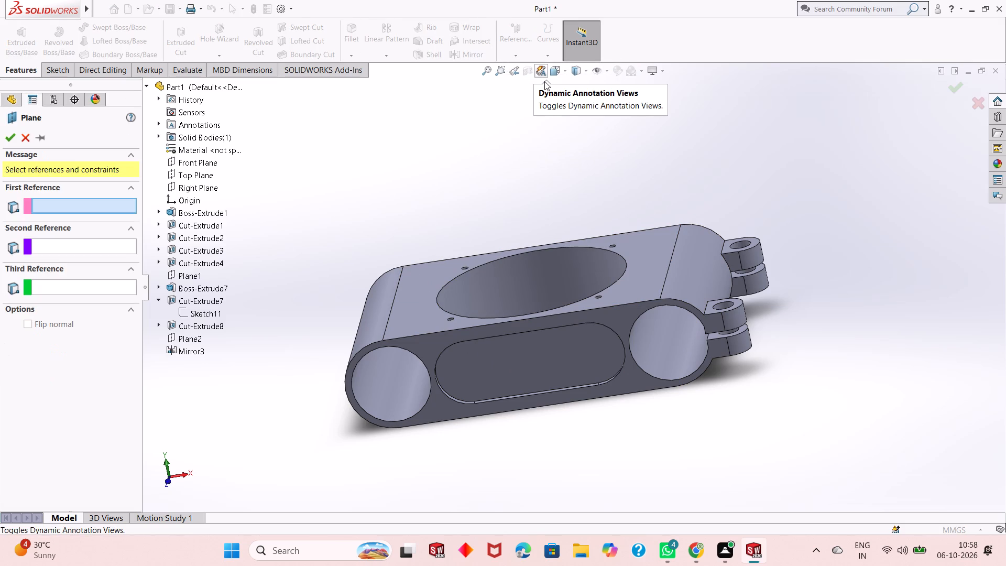
{"action": "left_click", "coordinate": [212, 187]}
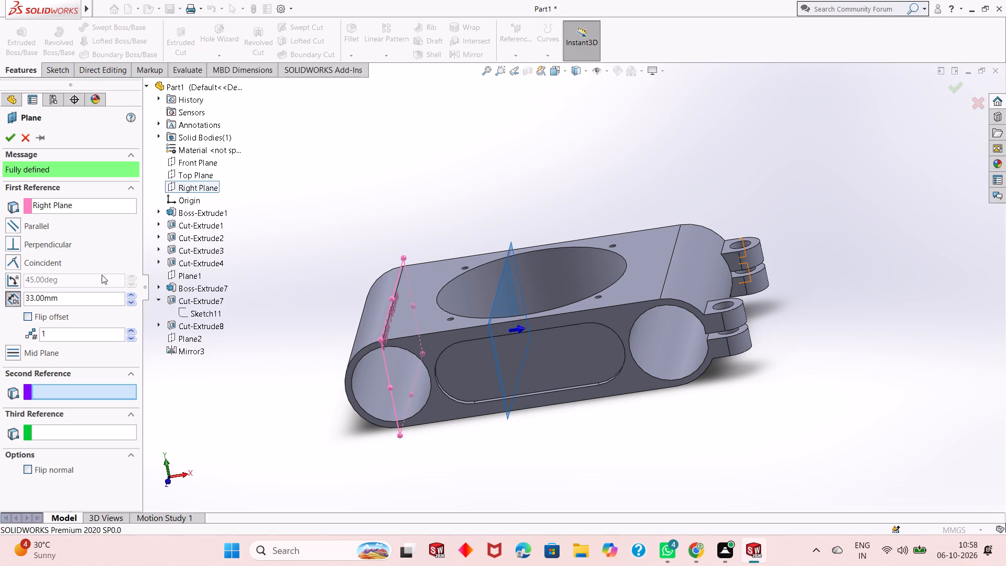
{"action": "double_click", "coordinate": [64, 302]}
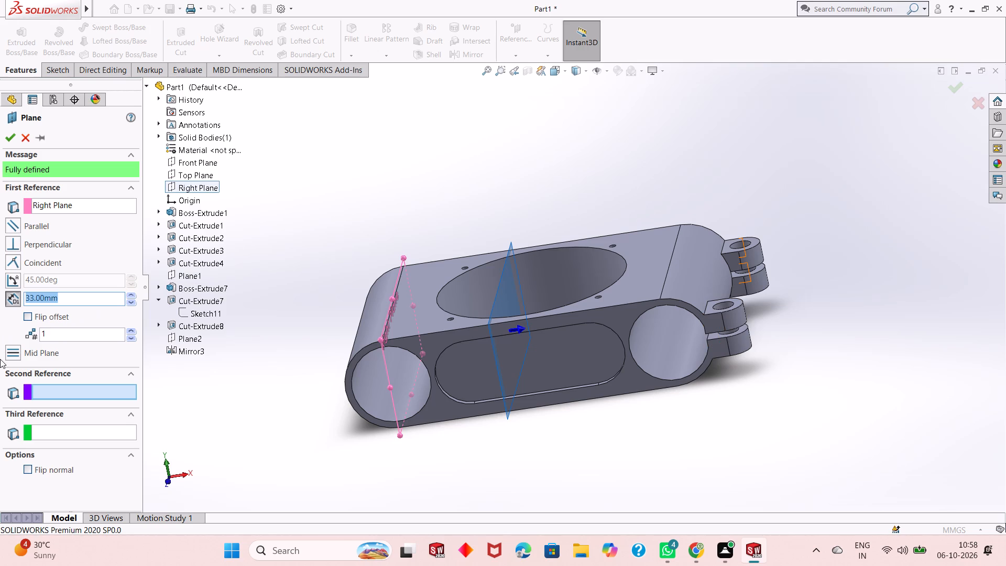
{"action": "double_click", "coordinate": [68, 297]}
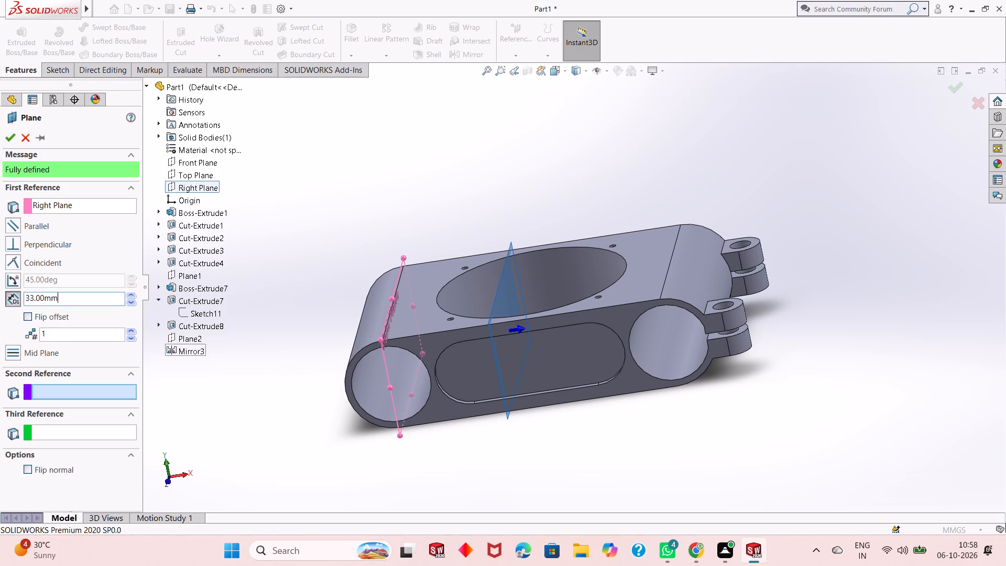
{"action": "type", "text": "85"}
{"action": "type", "text": "/2"}
{"action": "key", "text": "Return"}
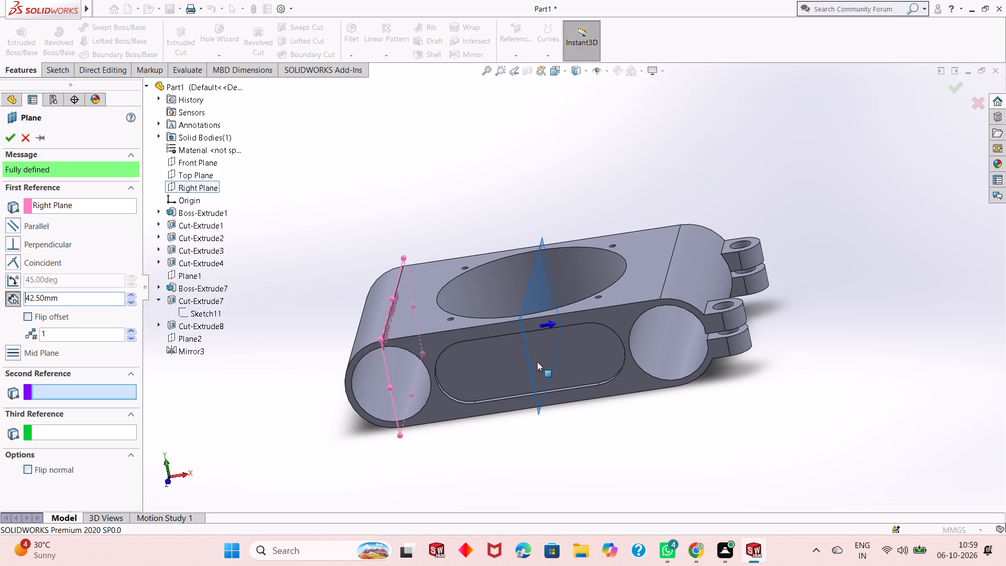
{"action": "middle_click_drag", "start_coordinate": [544, 377], "coordinate": [568, 497]}
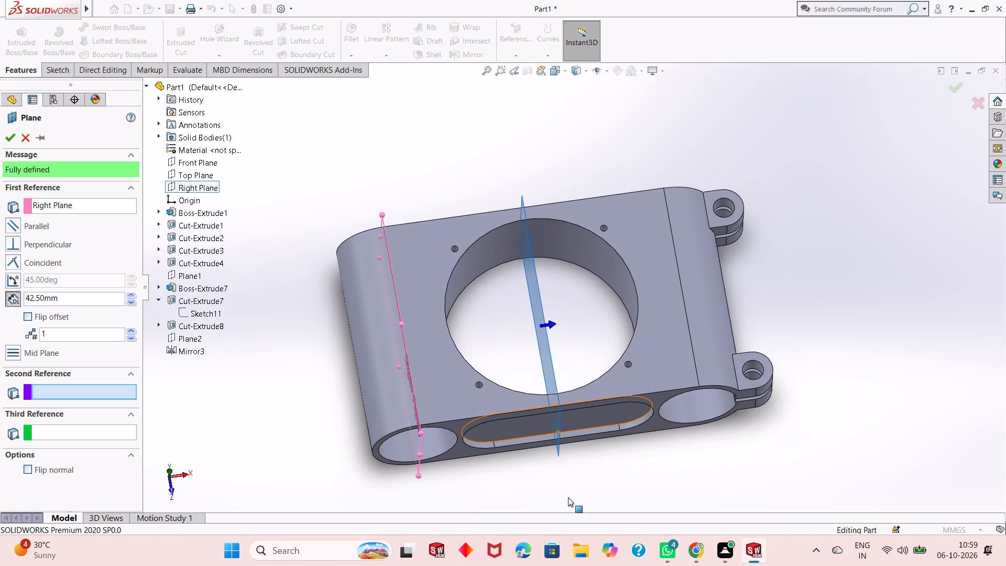
{"action": "left_click", "coordinate": [12, 139]}
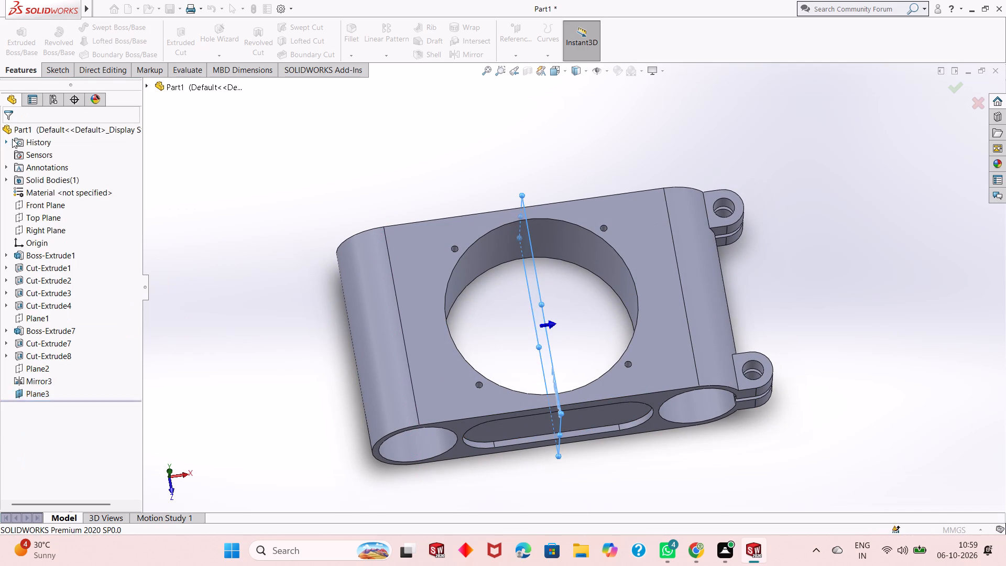
{"action": "middle_click_drag", "start_coordinate": [510, 335], "coordinate": [509, 306]}
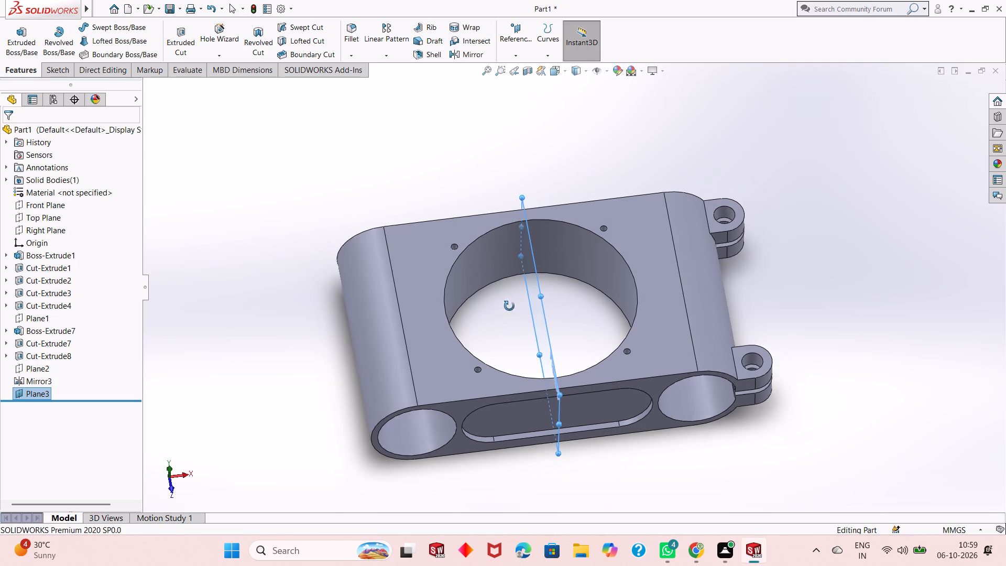
{"action": "middle_click_drag", "start_coordinate": [509, 306], "coordinate": [487, 214]}
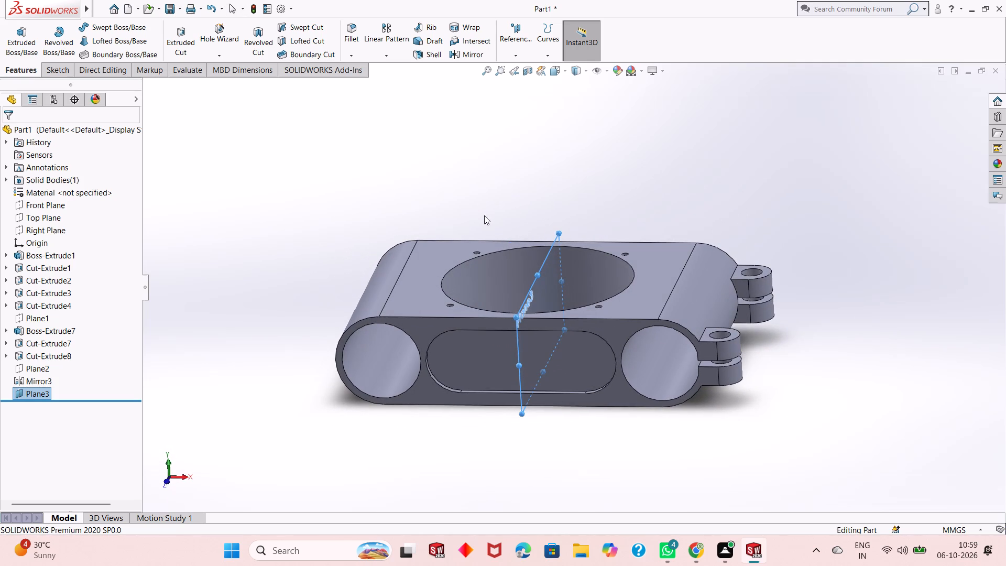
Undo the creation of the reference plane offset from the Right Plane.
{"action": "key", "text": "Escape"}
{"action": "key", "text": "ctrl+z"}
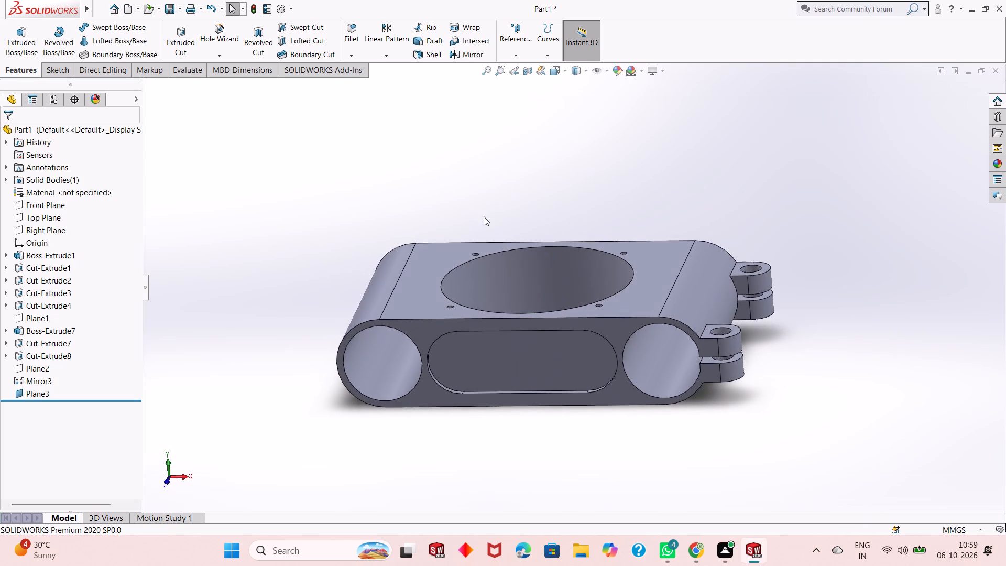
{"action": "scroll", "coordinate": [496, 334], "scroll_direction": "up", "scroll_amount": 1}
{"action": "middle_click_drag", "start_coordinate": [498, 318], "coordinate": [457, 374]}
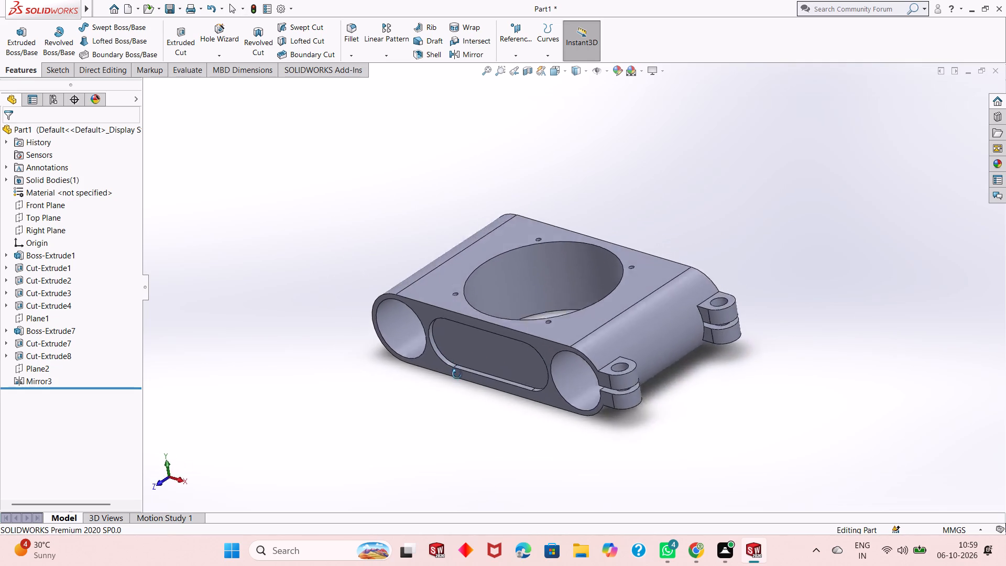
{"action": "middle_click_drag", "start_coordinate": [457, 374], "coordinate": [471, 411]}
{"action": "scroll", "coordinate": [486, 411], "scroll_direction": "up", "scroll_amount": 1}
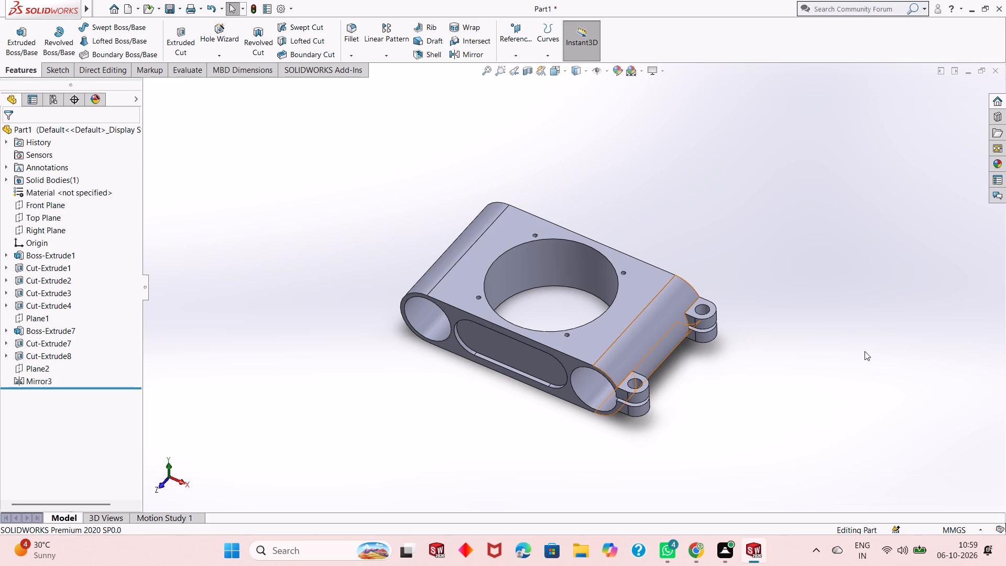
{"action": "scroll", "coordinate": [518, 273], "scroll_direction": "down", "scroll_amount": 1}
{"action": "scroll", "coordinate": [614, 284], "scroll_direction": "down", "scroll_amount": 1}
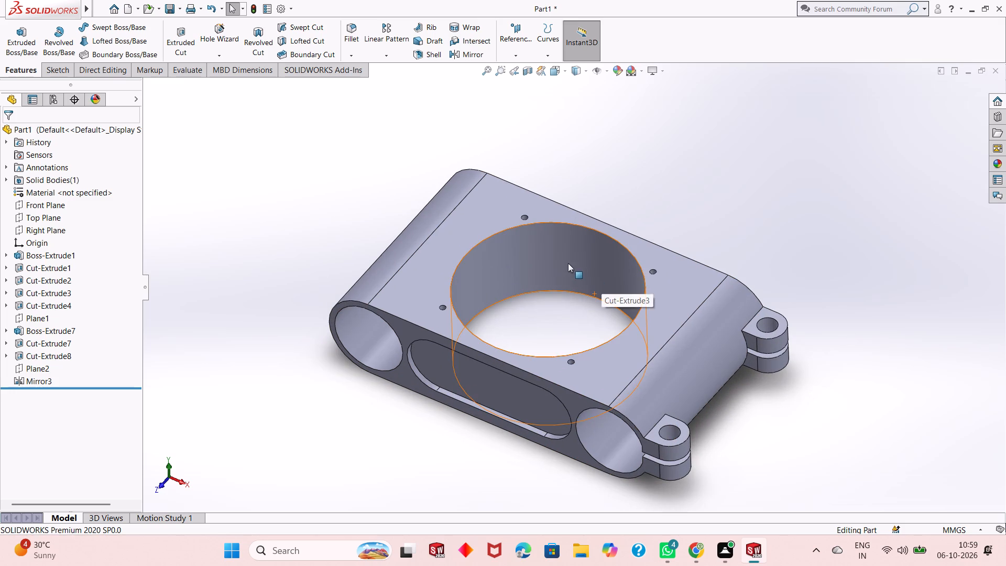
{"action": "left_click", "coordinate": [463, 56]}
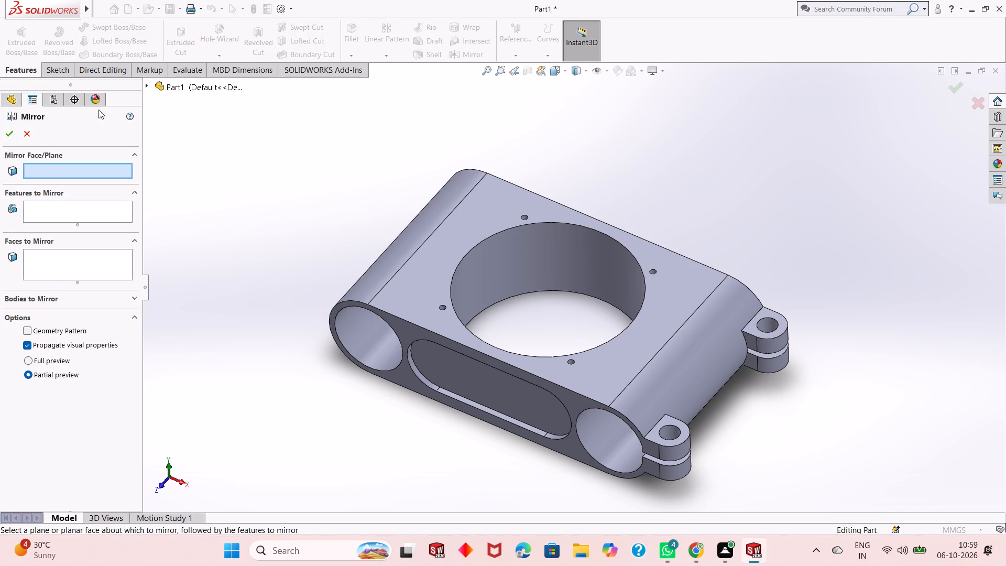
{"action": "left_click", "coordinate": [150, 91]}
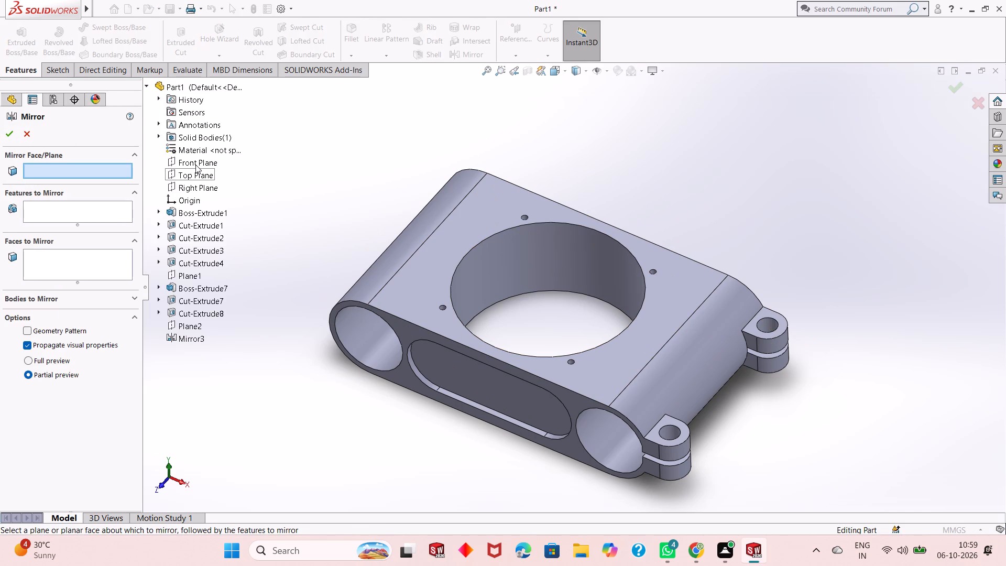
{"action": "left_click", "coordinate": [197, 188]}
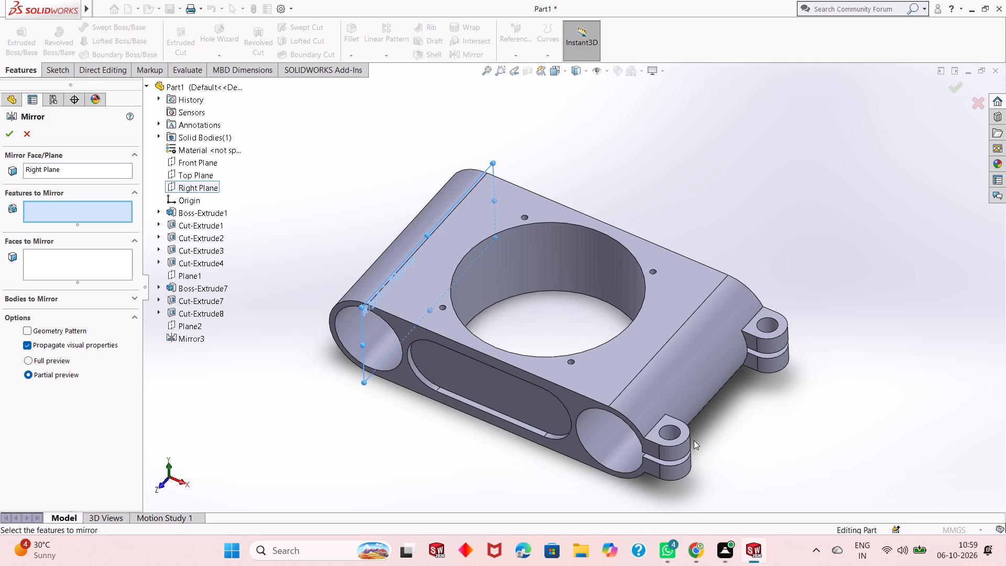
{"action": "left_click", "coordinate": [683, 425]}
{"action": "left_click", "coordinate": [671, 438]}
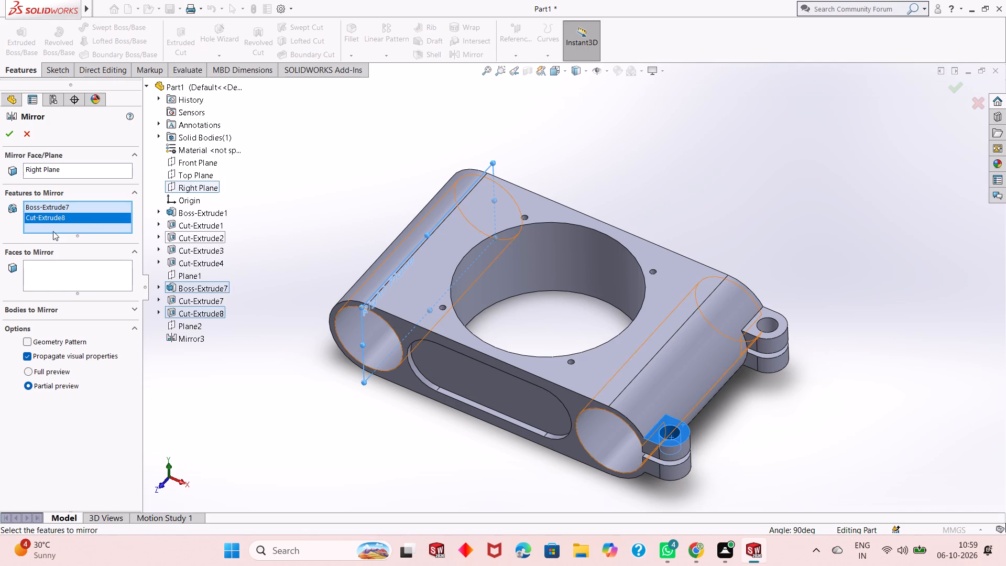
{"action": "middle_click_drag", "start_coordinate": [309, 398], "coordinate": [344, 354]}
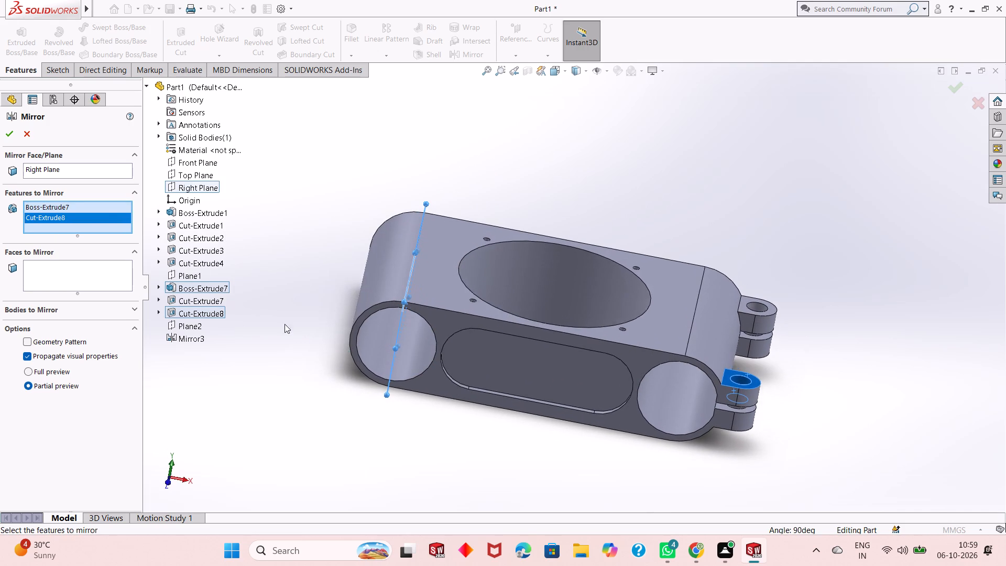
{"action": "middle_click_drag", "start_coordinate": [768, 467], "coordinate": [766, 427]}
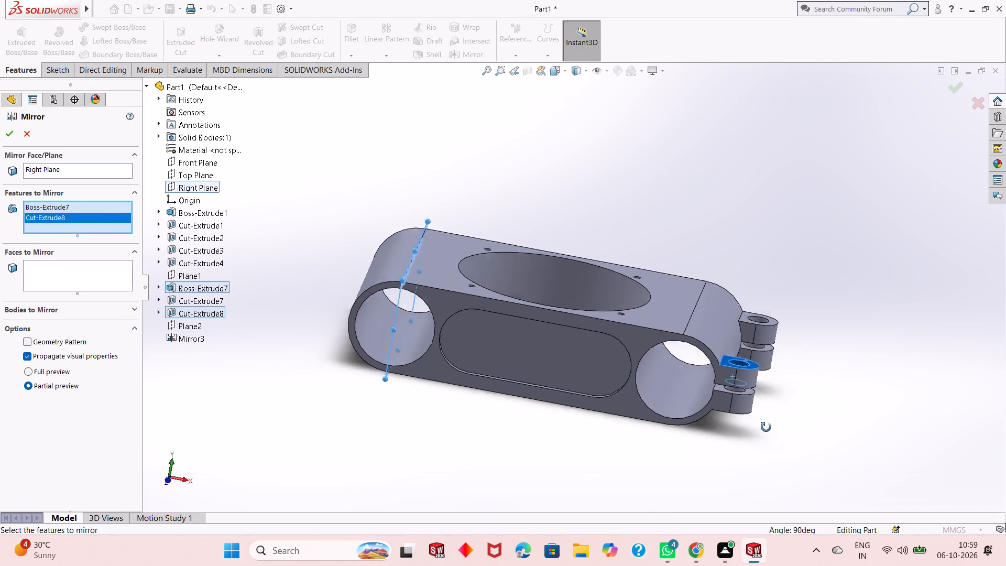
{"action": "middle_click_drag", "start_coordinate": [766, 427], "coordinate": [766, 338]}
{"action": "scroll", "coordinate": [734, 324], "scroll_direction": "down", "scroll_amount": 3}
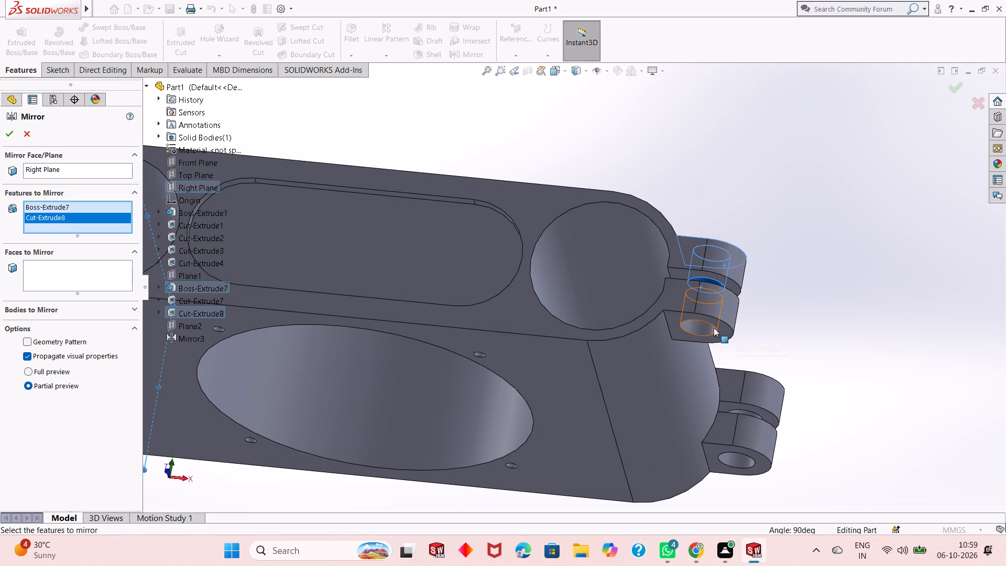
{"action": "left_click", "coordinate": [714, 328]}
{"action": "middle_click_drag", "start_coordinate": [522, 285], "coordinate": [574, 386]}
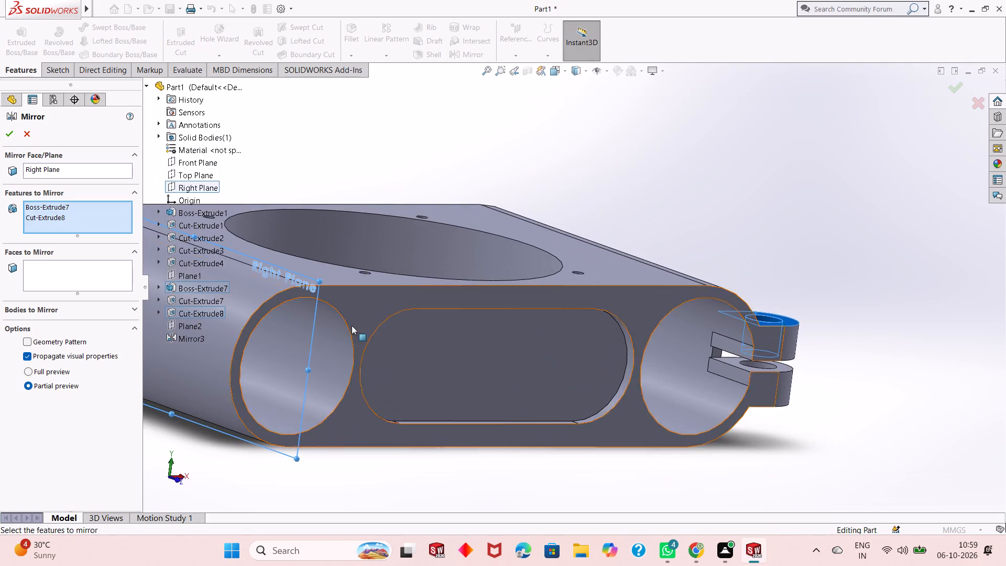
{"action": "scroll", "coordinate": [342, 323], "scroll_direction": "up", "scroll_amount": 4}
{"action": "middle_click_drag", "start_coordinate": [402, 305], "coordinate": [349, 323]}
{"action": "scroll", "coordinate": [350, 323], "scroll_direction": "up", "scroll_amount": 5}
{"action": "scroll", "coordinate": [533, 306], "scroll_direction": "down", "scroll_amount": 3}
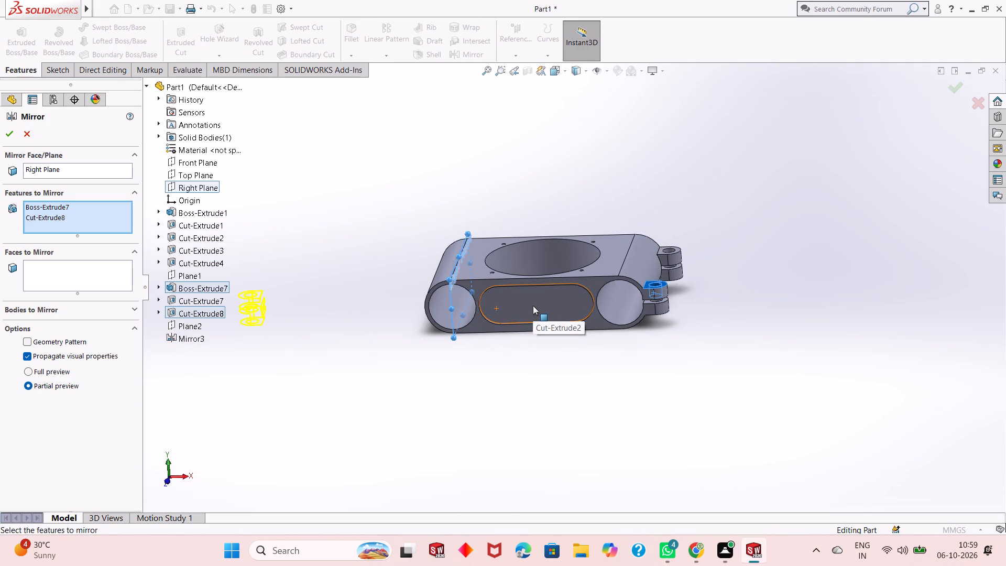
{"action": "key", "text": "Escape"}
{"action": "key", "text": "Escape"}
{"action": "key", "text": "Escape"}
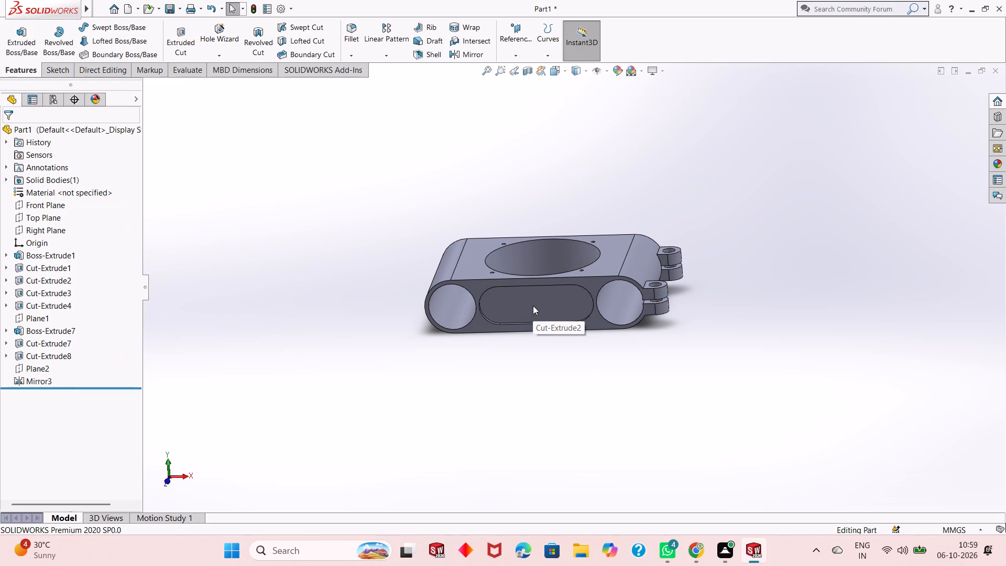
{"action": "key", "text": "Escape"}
Create a reference plane offset 85/2 (42.50 mm) from the Right Plane, crossing the middle of the large round hole.
{"action": "middle_click_drag", "start_coordinate": [689, 330], "coordinate": [639, 324]}
{"action": "scroll", "coordinate": [598, 314], "scroll_direction": "down", "scroll_amount": 2}
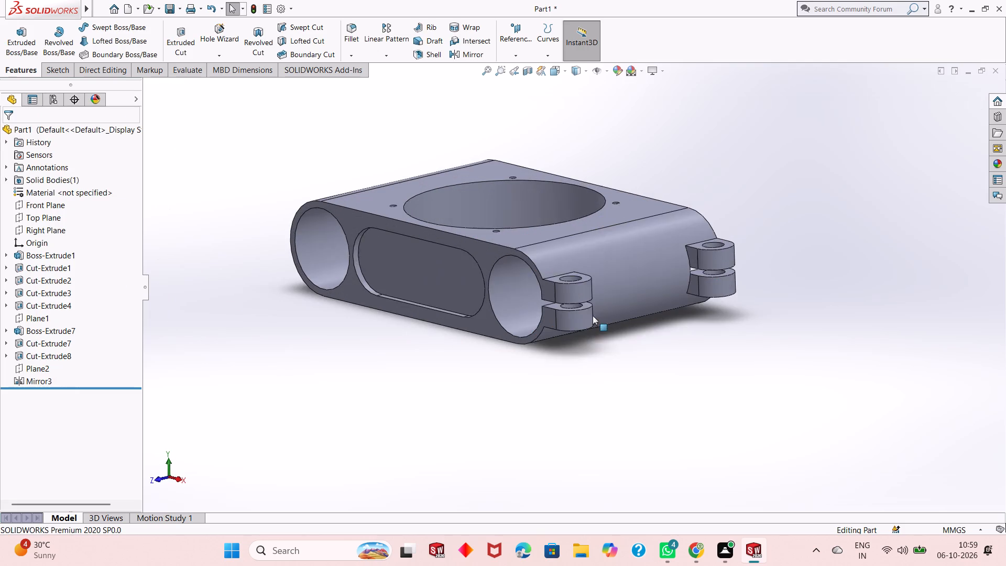
{"action": "scroll", "coordinate": [593, 315], "scroll_direction": "down", "scroll_amount": 3}
{"action": "middle_click_drag", "start_coordinate": [582, 310], "coordinate": [586, 339]}
{"action": "scroll", "coordinate": [590, 339], "scroll_direction": "up", "scroll_amount": 3}
{"action": "left_click", "coordinate": [521, 32]}
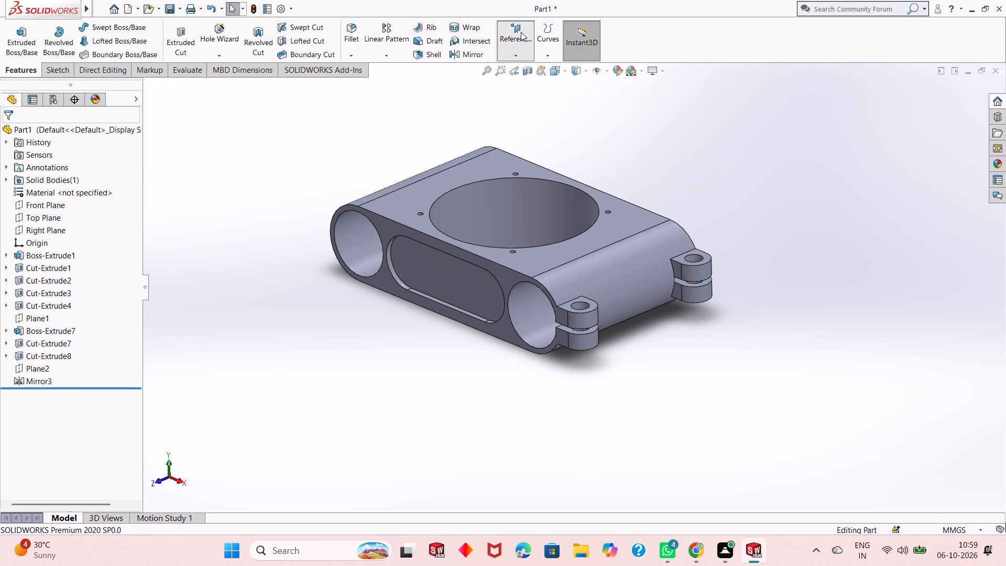
{"action": "left_click", "coordinate": [528, 61]}
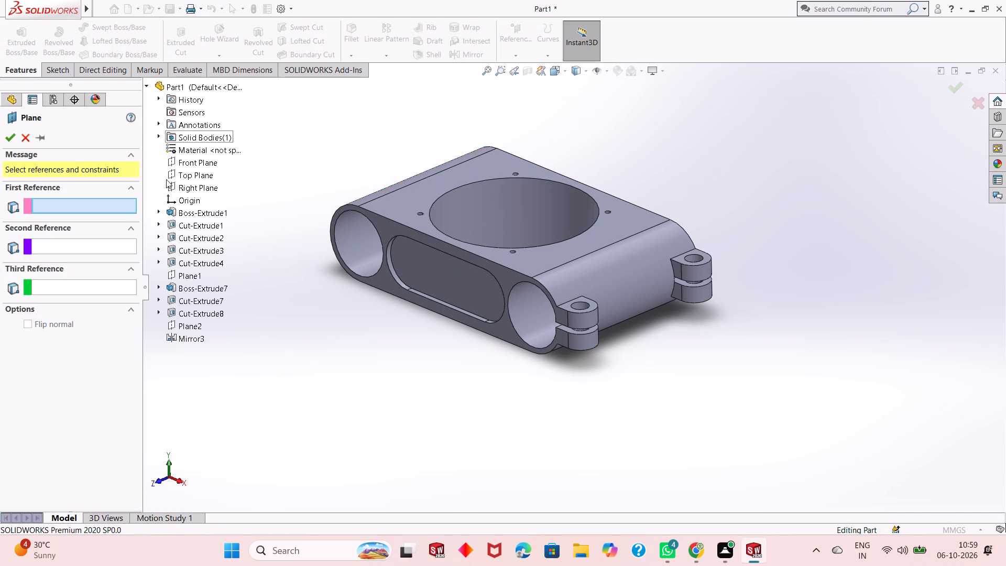
{"action": "left_click", "coordinate": [201, 181]}
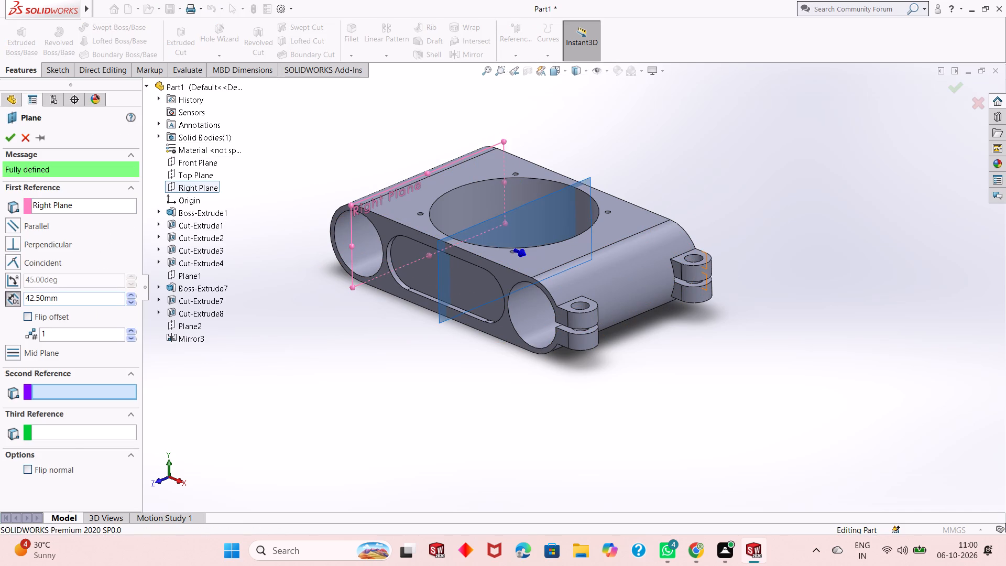
{"action": "double_click", "coordinate": [75, 301]}
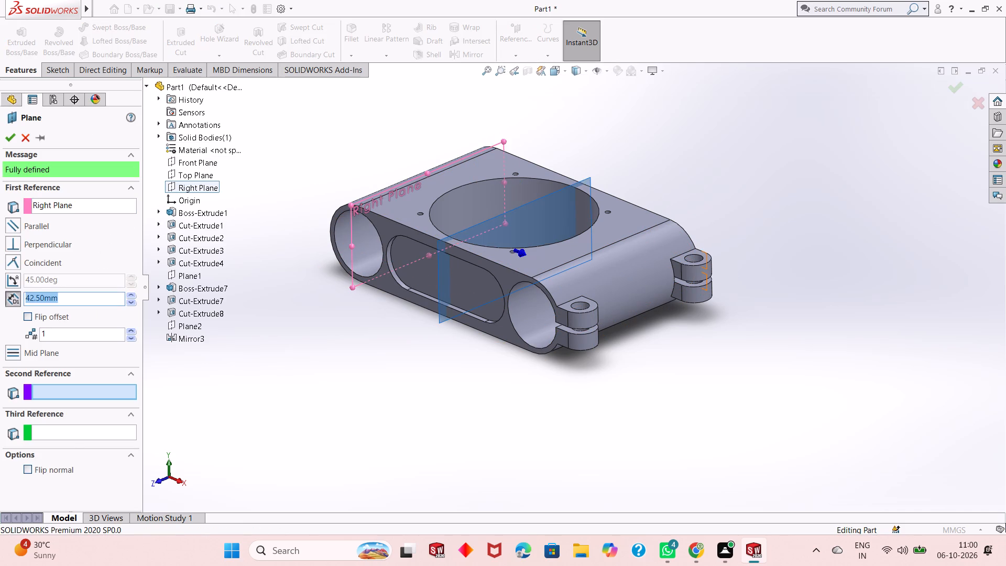
{"action": "type", "text": "85/2"}
{"action": "key", "text": "Return"}
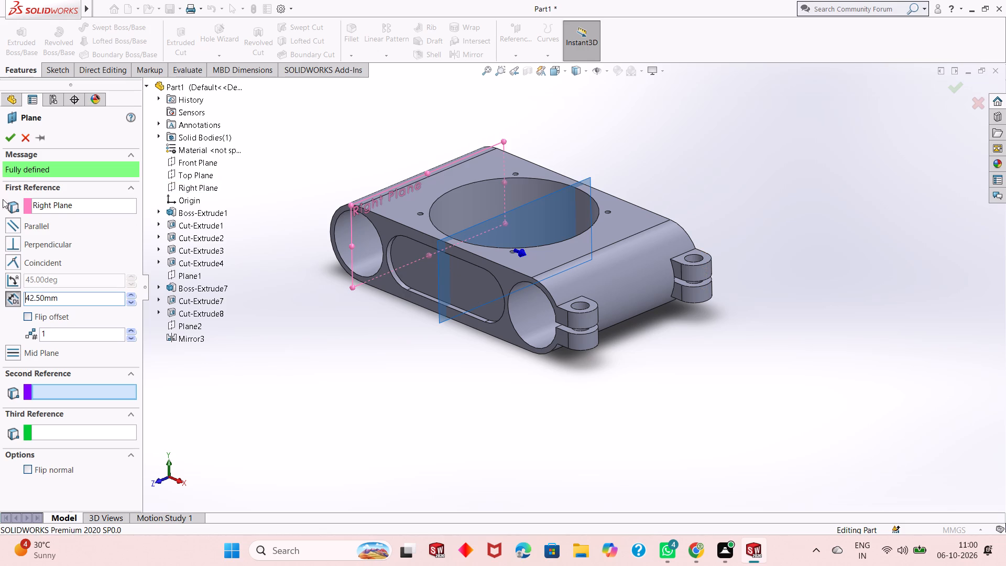
{"action": "left_click", "coordinate": [7, 130]}
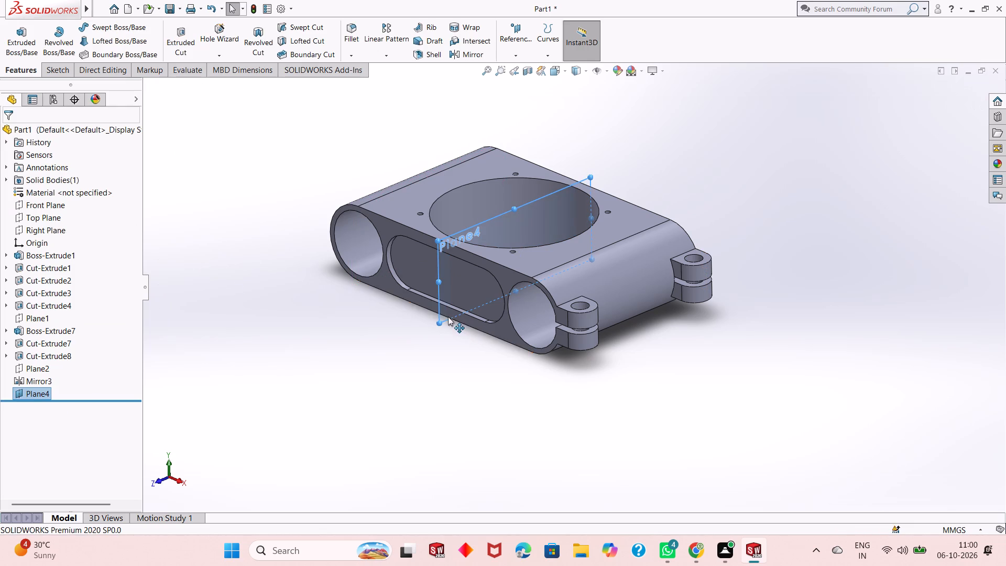
Mirror the lug extrusion Boss-Extrude7, its hole Cut-Extrude8 and the split Cut-Extrude7 about Plane4.
{"action": "middle_click_drag", "start_coordinate": [449, 317], "coordinate": [480, 292]}
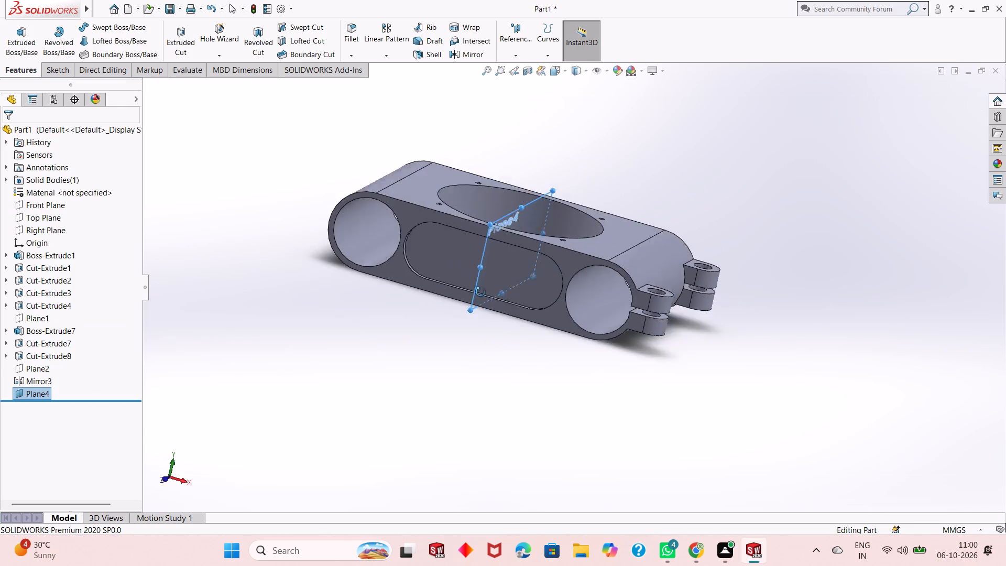
{"action": "middle_click_drag", "start_coordinate": [480, 292], "coordinate": [477, 351]}
{"action": "scroll", "coordinate": [480, 326], "scroll_direction": "up", "scroll_amount": 1}
{"action": "scroll", "coordinate": [519, 223], "scroll_direction": "down", "scroll_amount": 5}
{"action": "middle_click_drag", "start_coordinate": [507, 259], "coordinate": [487, 245]}
{"action": "key", "text": "Escape"}
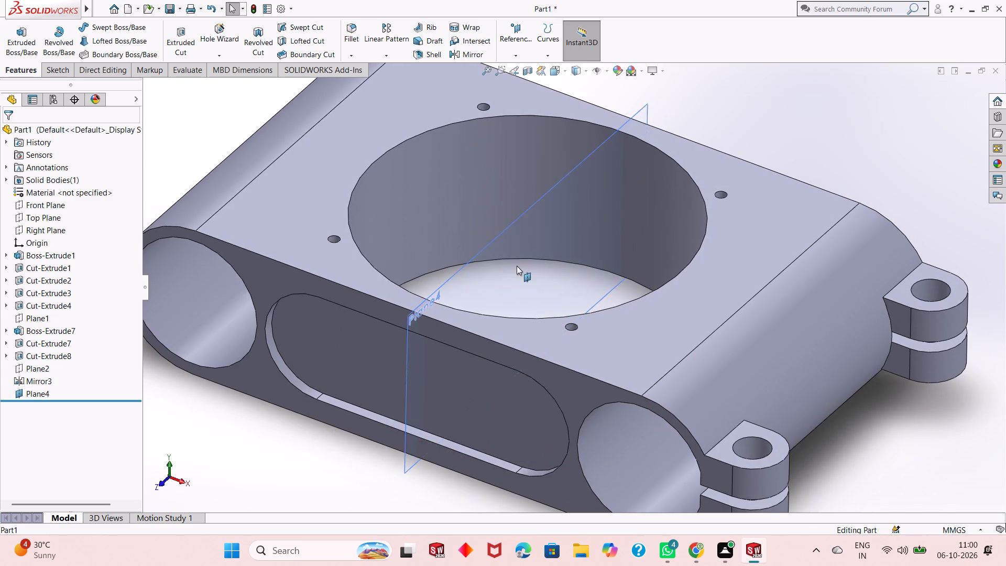
{"action": "scroll", "coordinate": [511, 260], "scroll_direction": "up", "scroll_amount": 2}
{"action": "middle_click_drag", "start_coordinate": [516, 260], "coordinate": [515, 244]}
{"action": "left_click", "coordinate": [463, 54]}
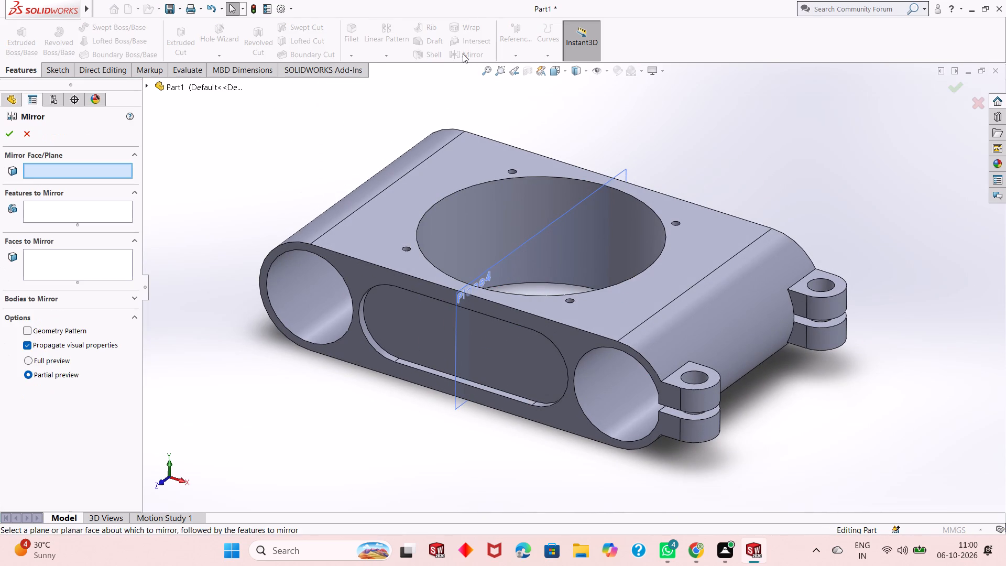
{"action": "left_click", "coordinate": [516, 253]}
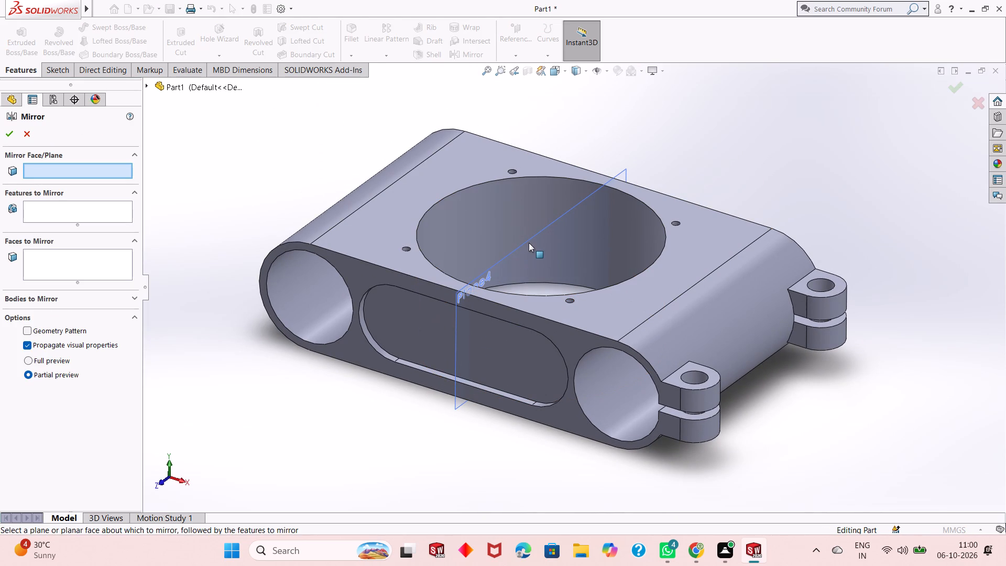
{"action": "left_click", "coordinate": [539, 234]}
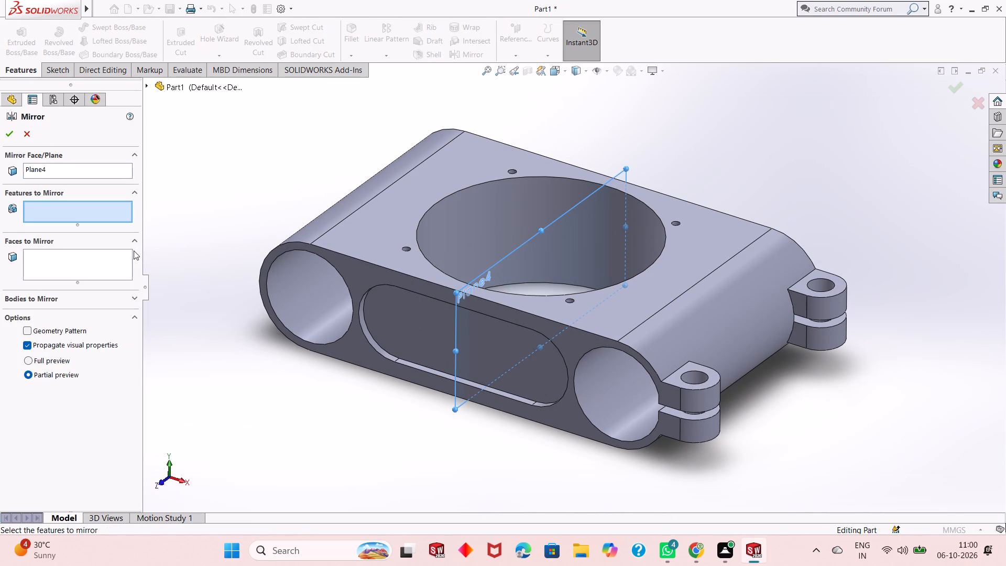
{"action": "left_click", "coordinate": [715, 378]}
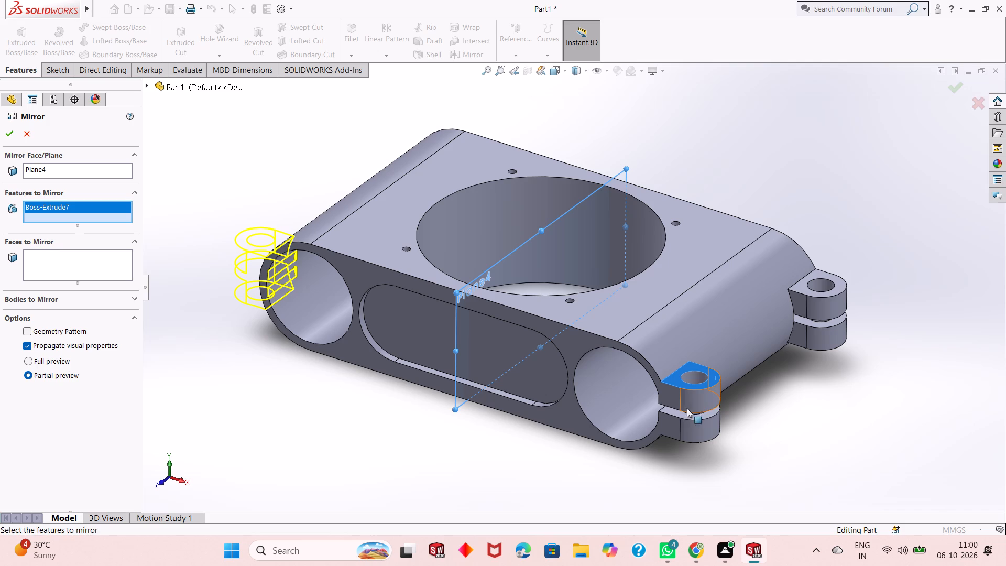
{"action": "left_click", "coordinate": [703, 382]}
{"action": "left_click", "coordinate": [150, 85]}
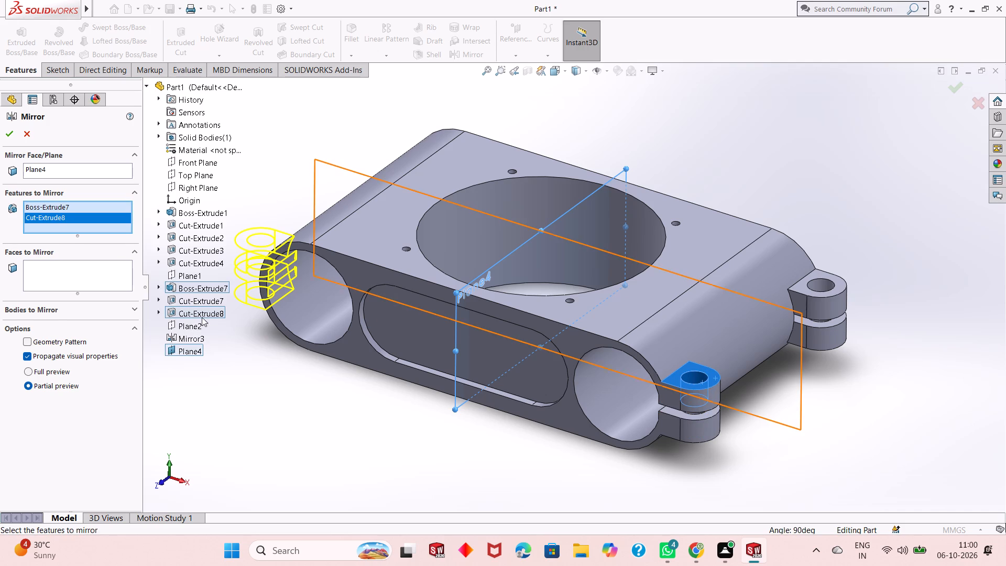
{"action": "left_click", "coordinate": [206, 304]}
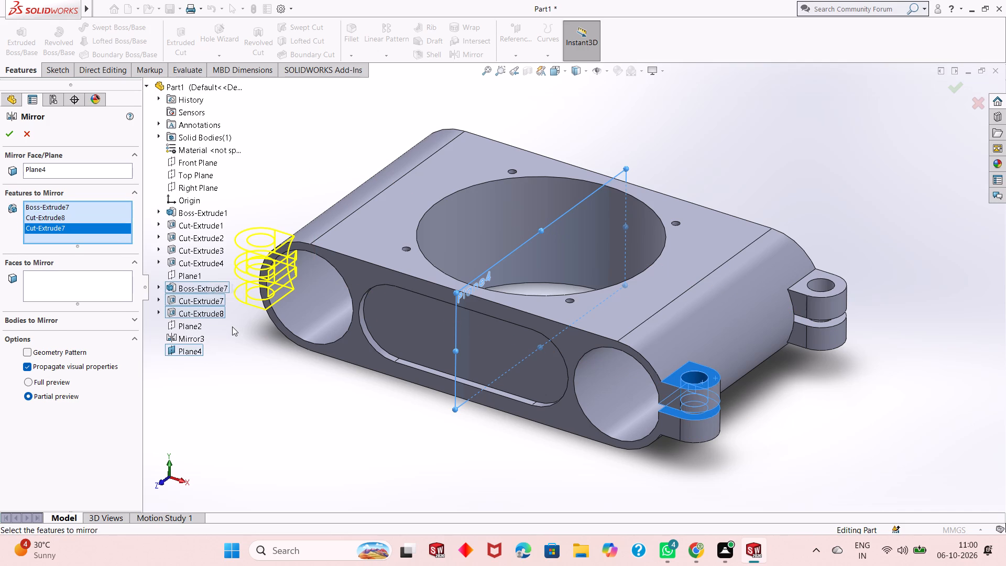
{"action": "left_click", "coordinate": [7, 135]}
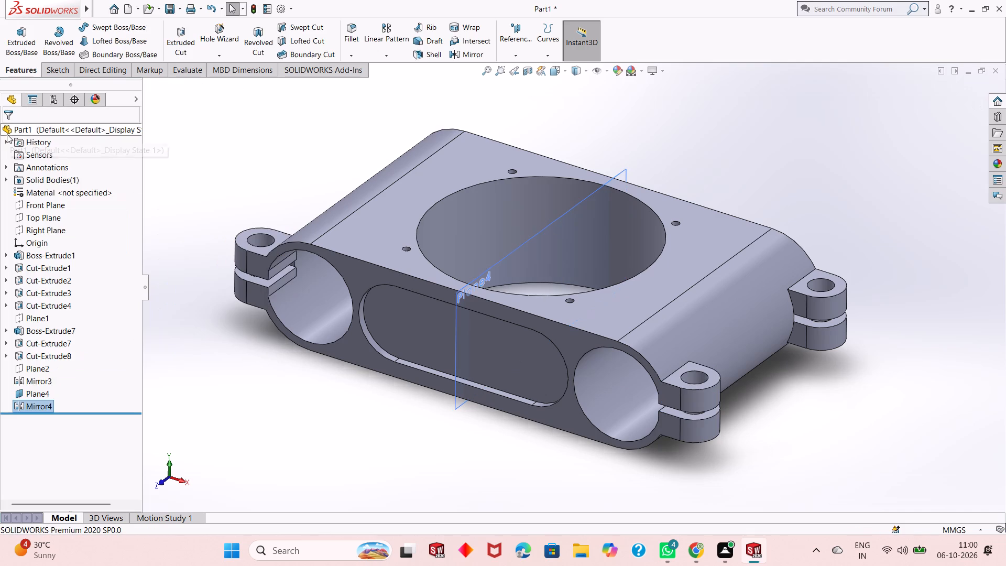
{"action": "left_click", "coordinate": [205, 352]}
Hide the mirror plane Plane4.
{"action": "right_click", "coordinate": [549, 231]}
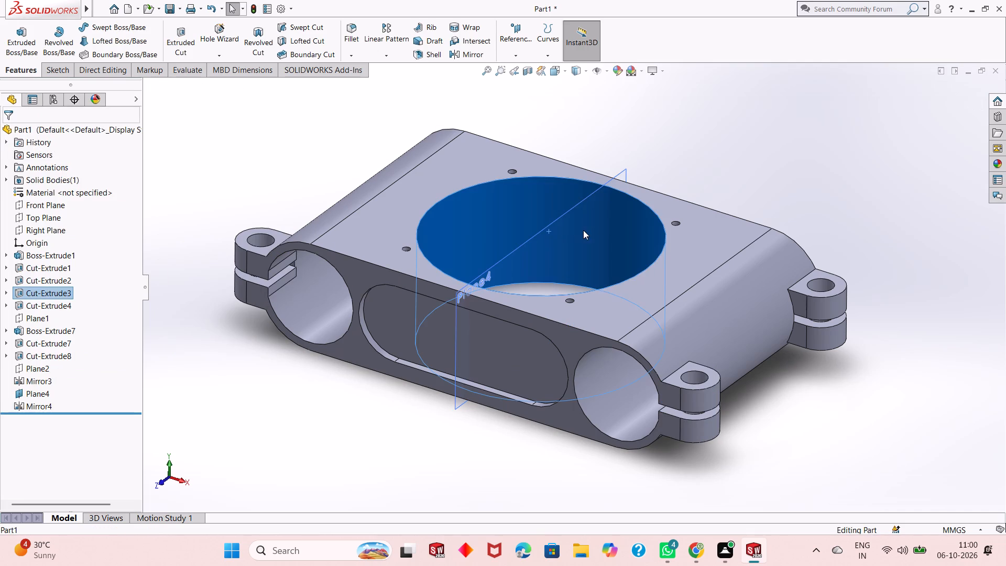
{"action": "key", "text": "Escape"}
{"action": "middle_click_drag", "start_coordinate": [789, 226], "coordinate": [779, 189]}
{"action": "key", "text": "Escape"}
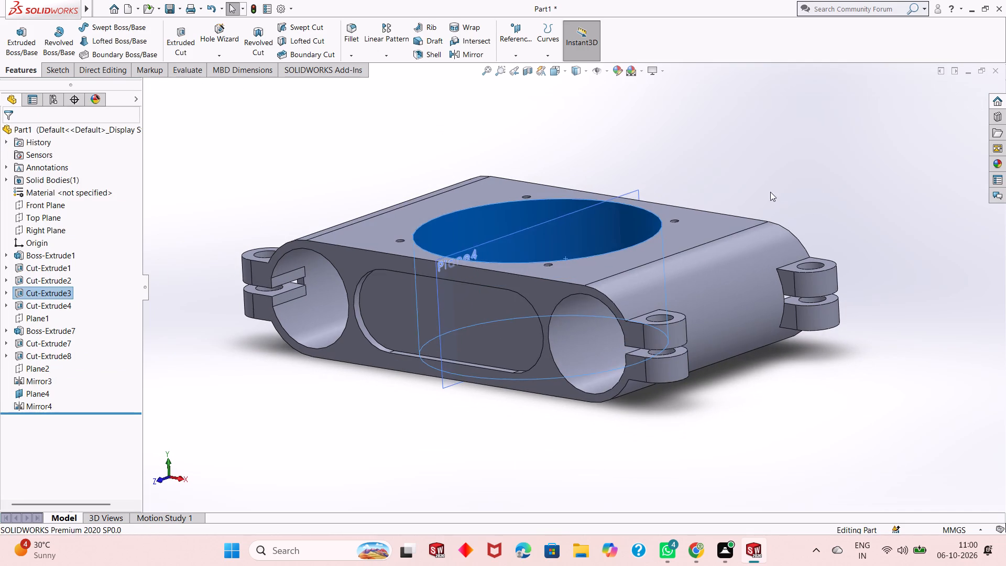
{"action": "right_click", "coordinate": [636, 190]}
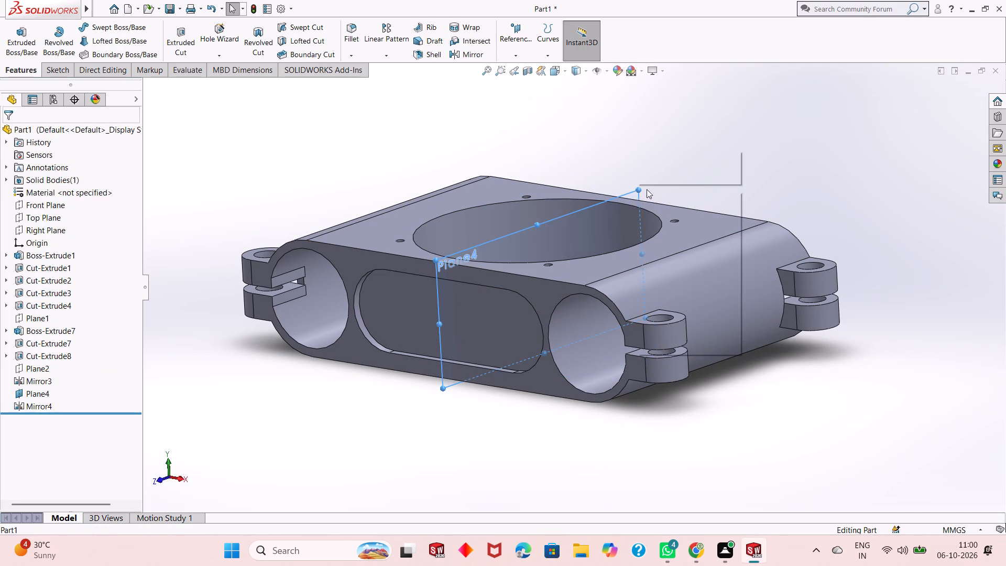
{"action": "left_click", "coordinate": [676, 171]}
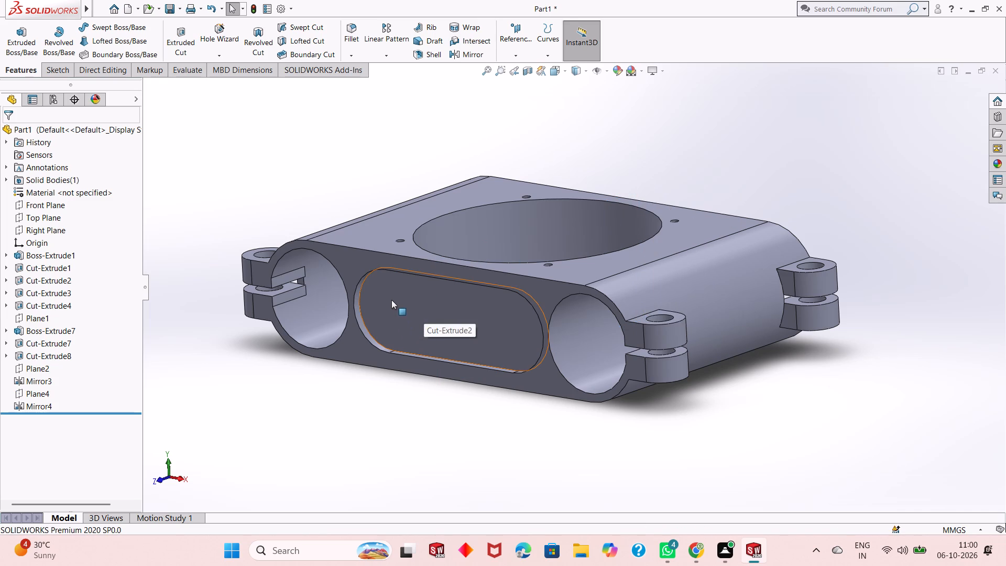
Examine the mirrored clamping lugs, their splits and the end bores from several sides of the body.
{"action": "scroll", "coordinate": [298, 273], "scroll_direction": "down", "scroll_amount": 4}
{"action": "scroll", "coordinate": [347, 322], "scroll_direction": "down", "scroll_amount": 3}
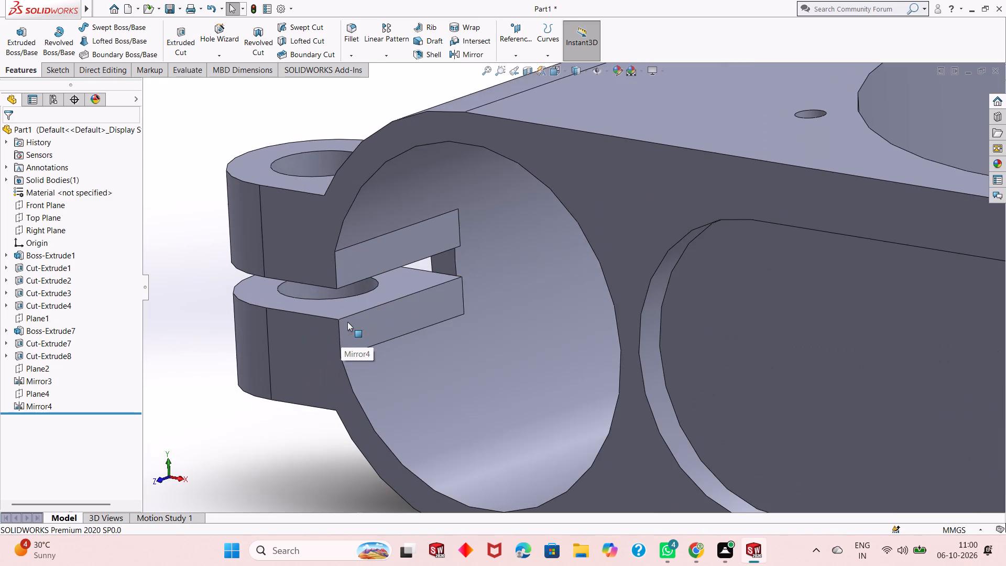
{"action": "middle_click_drag", "start_coordinate": [517, 360], "coordinate": [564, 330]}
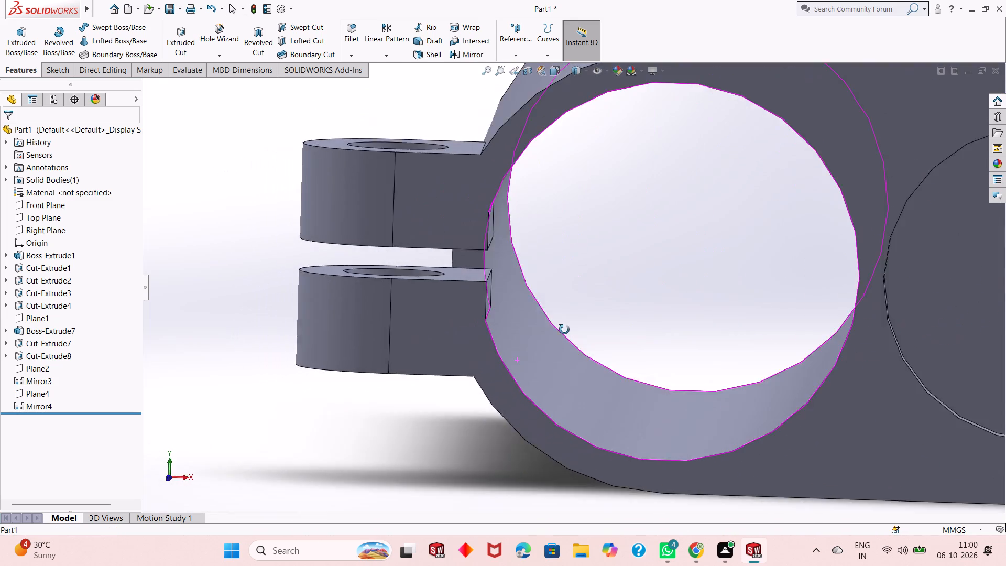
{"action": "middle_click_drag", "start_coordinate": [564, 330], "coordinate": [582, 326]}
{"action": "scroll", "coordinate": [578, 324], "scroll_direction": "up", "scroll_amount": 1}
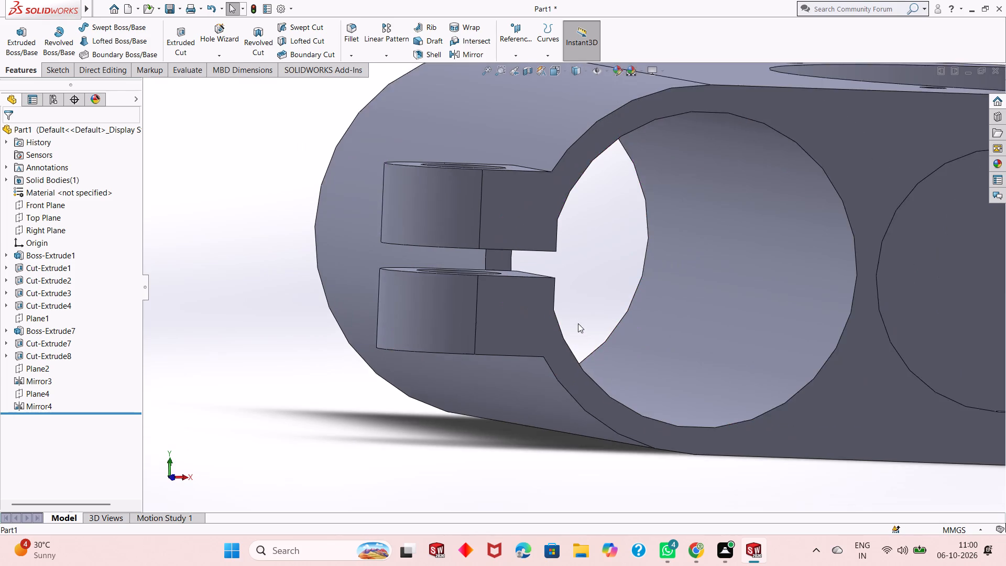
{"action": "scroll", "coordinate": [578, 323], "scroll_direction": "up", "scroll_amount": 4}
{"action": "middle_click_drag", "start_coordinate": [549, 304], "coordinate": [693, 353]}
{"action": "scroll", "coordinate": [472, 367], "scroll_direction": "up", "scroll_amount": 1}
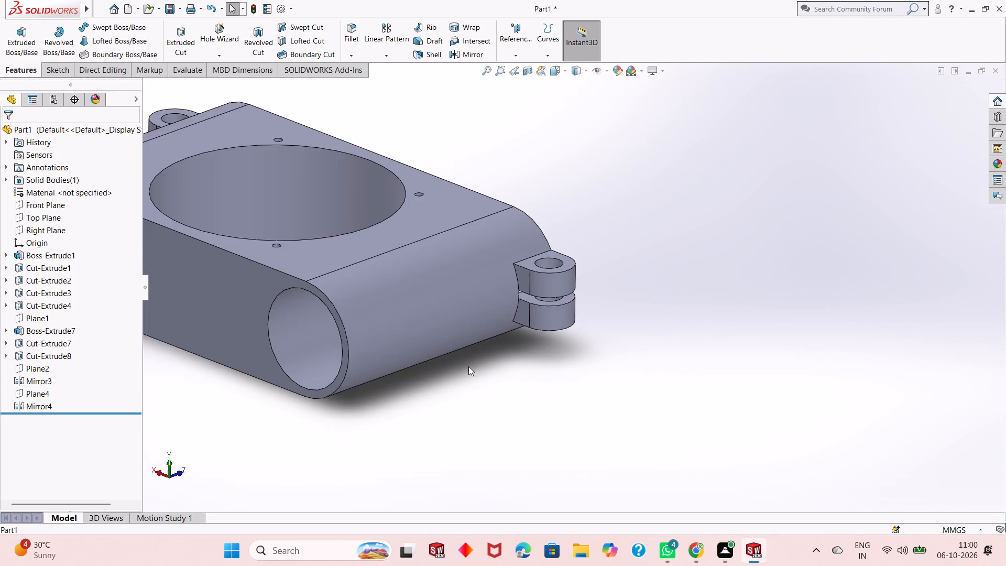
{"action": "scroll", "coordinate": [468, 366], "scroll_direction": "up", "scroll_amount": 2}
{"action": "scroll", "coordinate": [392, 314], "scroll_direction": "up", "scroll_amount": 1}
{"action": "scroll", "coordinate": [346, 273], "scroll_direction": "down", "scroll_amount": 2}
{"action": "scroll", "coordinate": [463, 332], "scroll_direction": "up", "scroll_amount": 2}
{"action": "scroll", "coordinate": [339, 237], "scroll_direction": "down", "scroll_amount": 2}
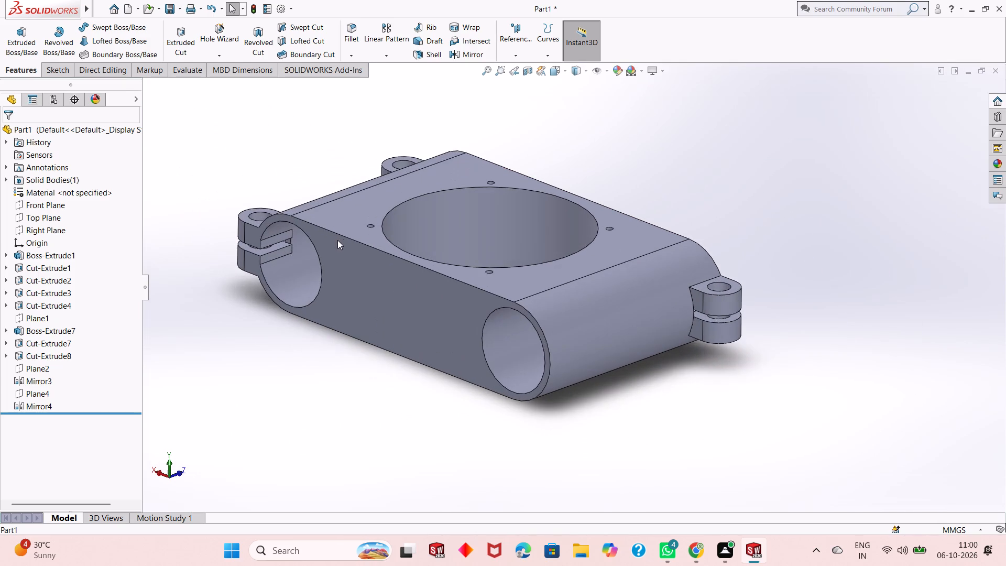
{"action": "scroll", "coordinate": [628, 289], "scroll_direction": "down", "scroll_amount": 2}
{"action": "scroll", "coordinate": [593, 308], "scroll_direction": "up", "scroll_amount": 1}
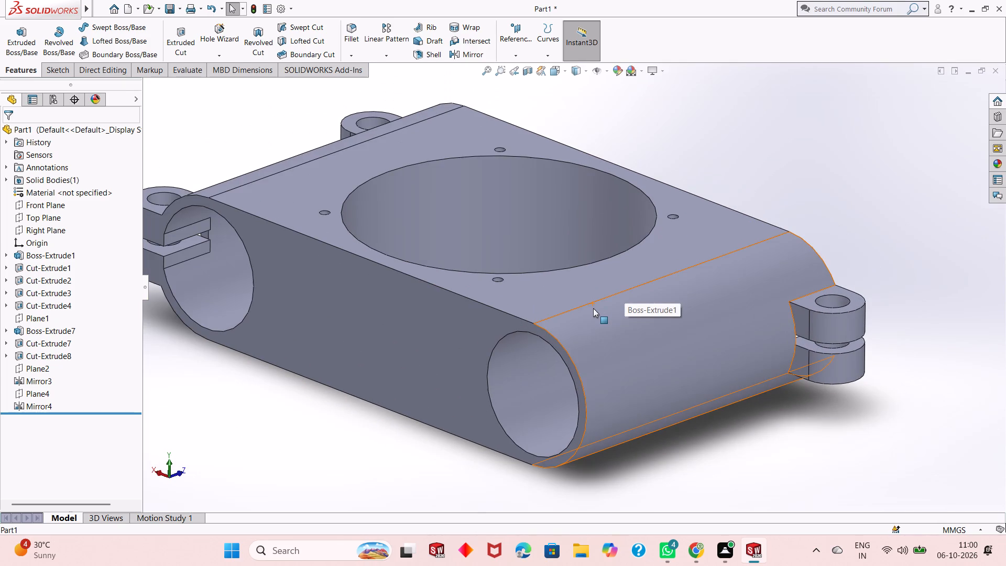
{"action": "middle_click_drag", "start_coordinate": [685, 446], "coordinate": [685, 442]}
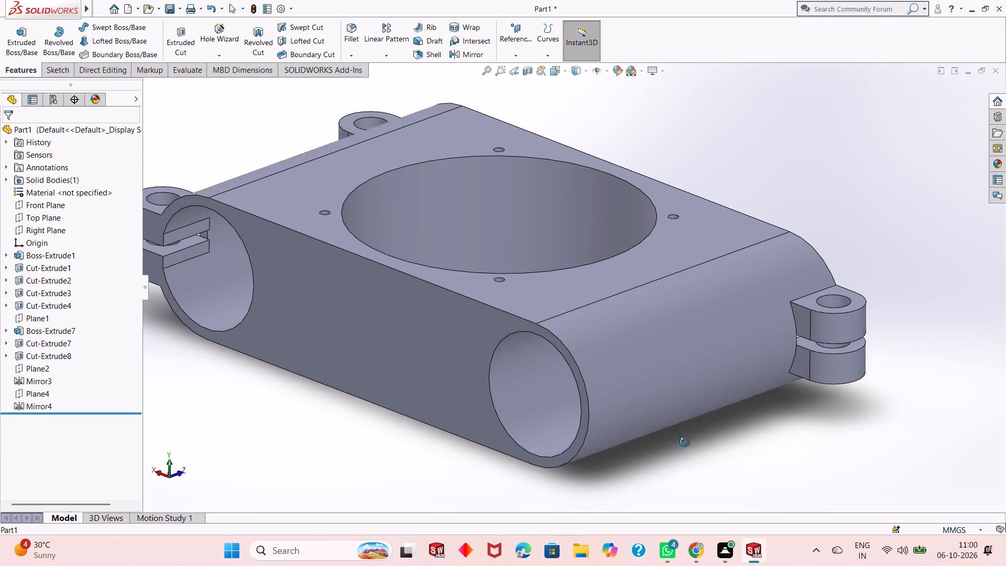
{"action": "middle_click_drag", "start_coordinate": [685, 442], "coordinate": [673, 426]}
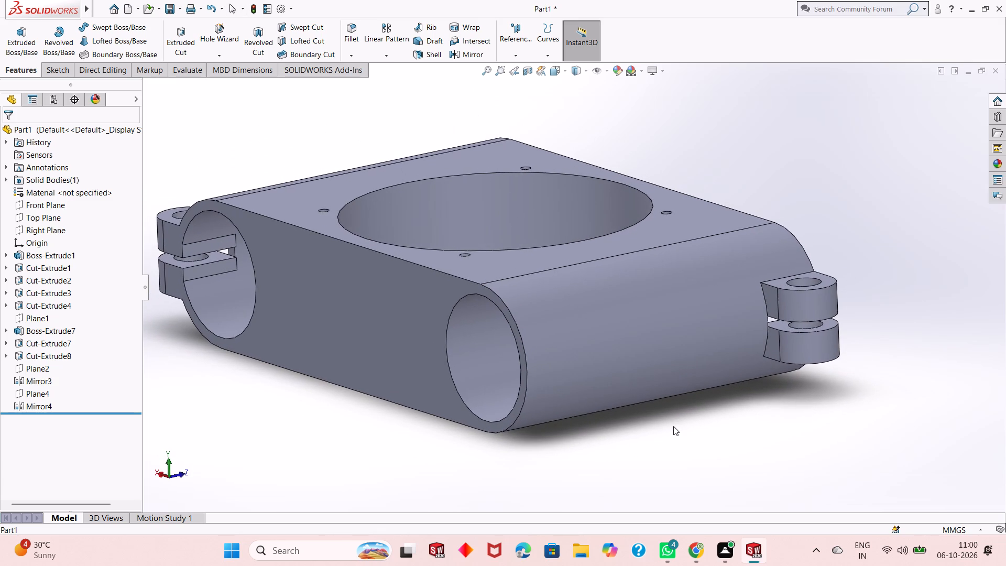
{"action": "middle_click_drag", "start_coordinate": [699, 322], "coordinate": [653, 347]}
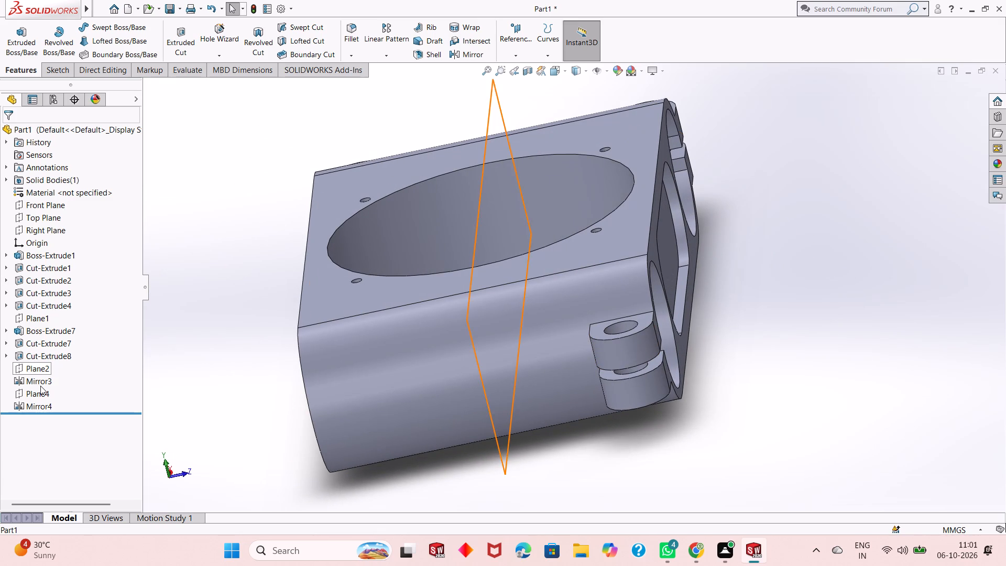
Show the hidden reference plane Plane2 that runs lengthwise through the body.
{"action": "left_click", "coordinate": [46, 365]}
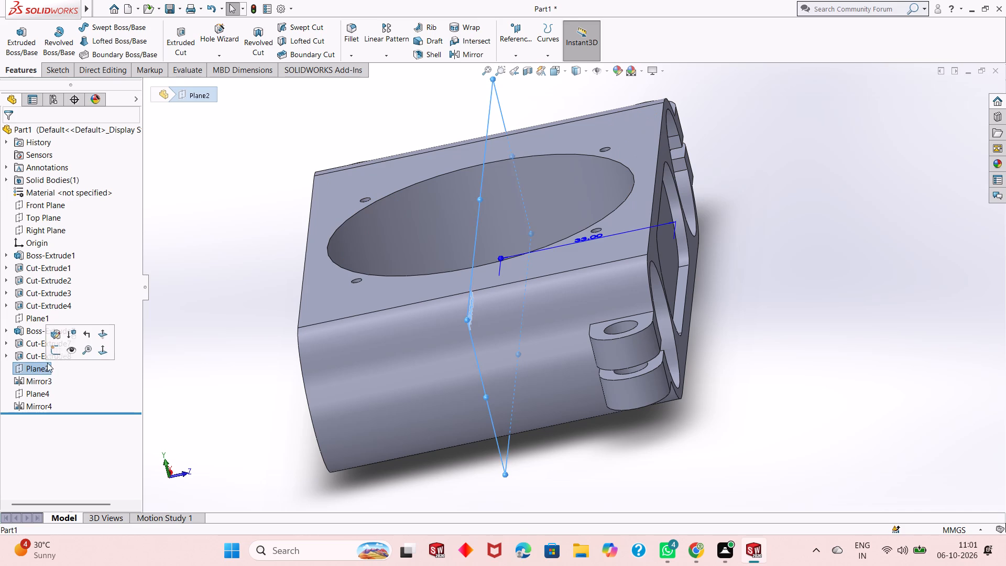
{"action": "left_click", "coordinate": [64, 353]}
{"action": "middle_click_drag", "start_coordinate": [495, 367], "coordinate": [505, 328]}
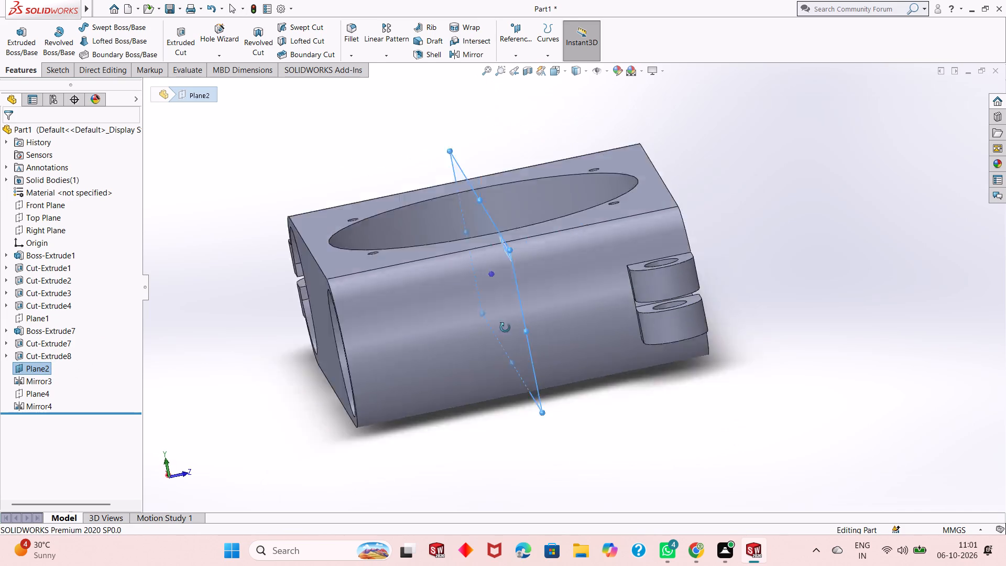
{"action": "middle_click_drag", "start_coordinate": [505, 328], "coordinate": [445, 351]}
{"action": "scroll", "coordinate": [441, 351], "scroll_direction": "up", "scroll_amount": 2}
{"action": "middle_click_drag", "start_coordinate": [447, 324], "coordinate": [415, 356]}
{"action": "left_click", "coordinate": [288, 193]}
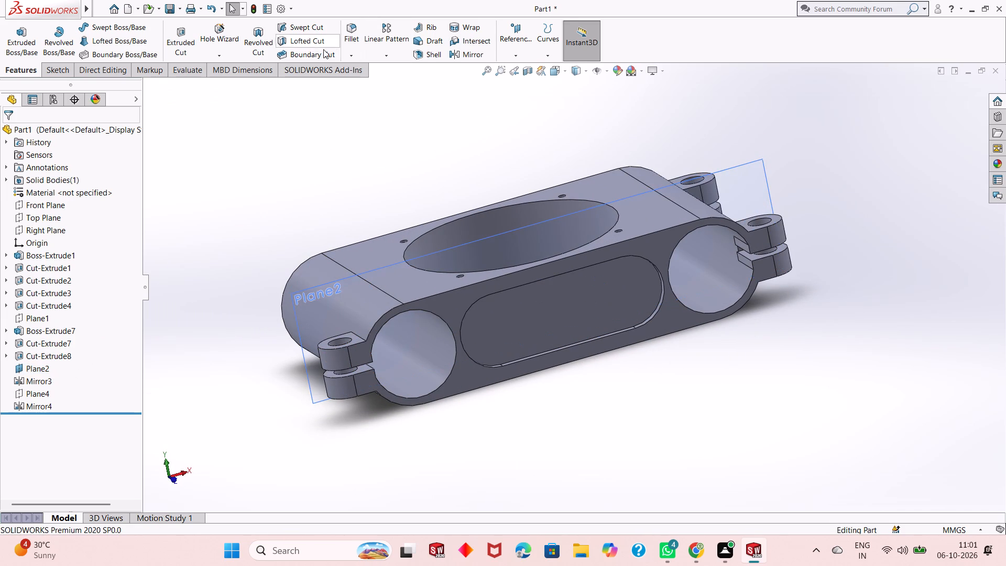
Mirror the lug mirror feature Mirror4 together with Cut-Extrude8 and Cut-Extrude7 about Plane2.
{"action": "left_click", "coordinate": [458, 57]}
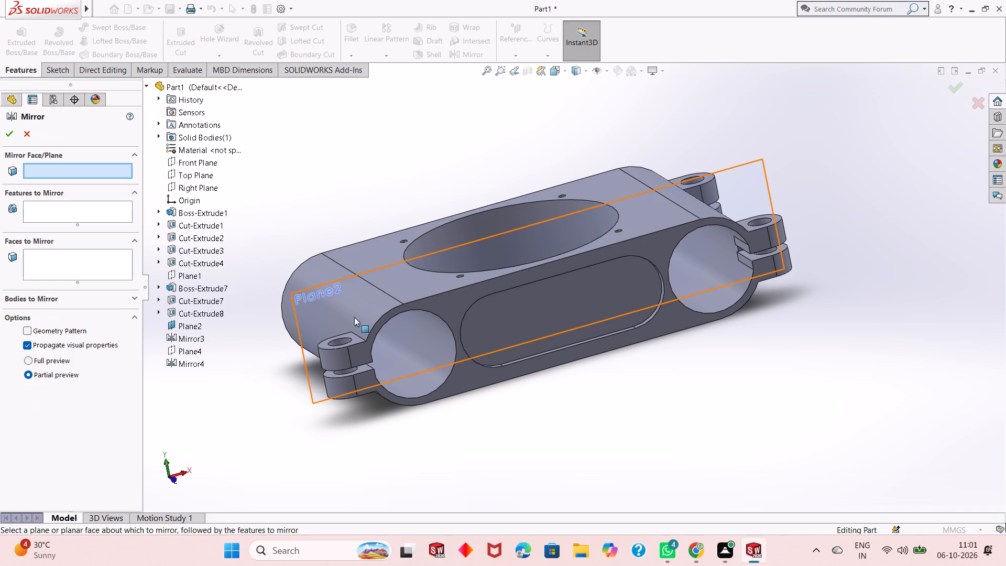
{"action": "left_click", "coordinate": [298, 333]}
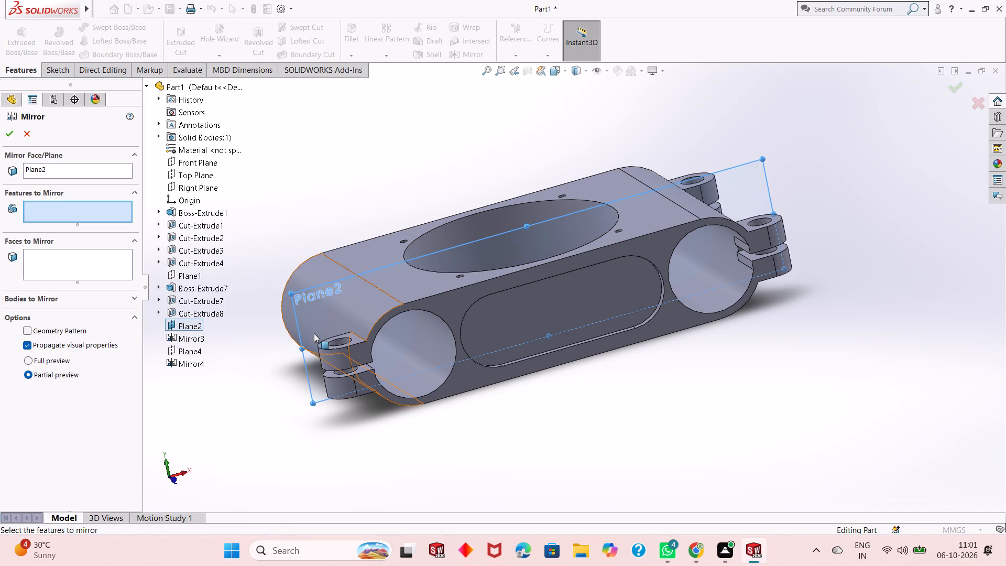
{"action": "middle_click_drag", "start_coordinate": [314, 333], "coordinate": [315, 358]}
{"action": "scroll", "coordinate": [347, 413], "scroll_direction": "down", "scroll_amount": 3}
{"action": "scroll", "coordinate": [407, 323], "scroll_direction": "down", "scroll_amount": 1}
{"action": "left_click", "coordinate": [427, 309]}
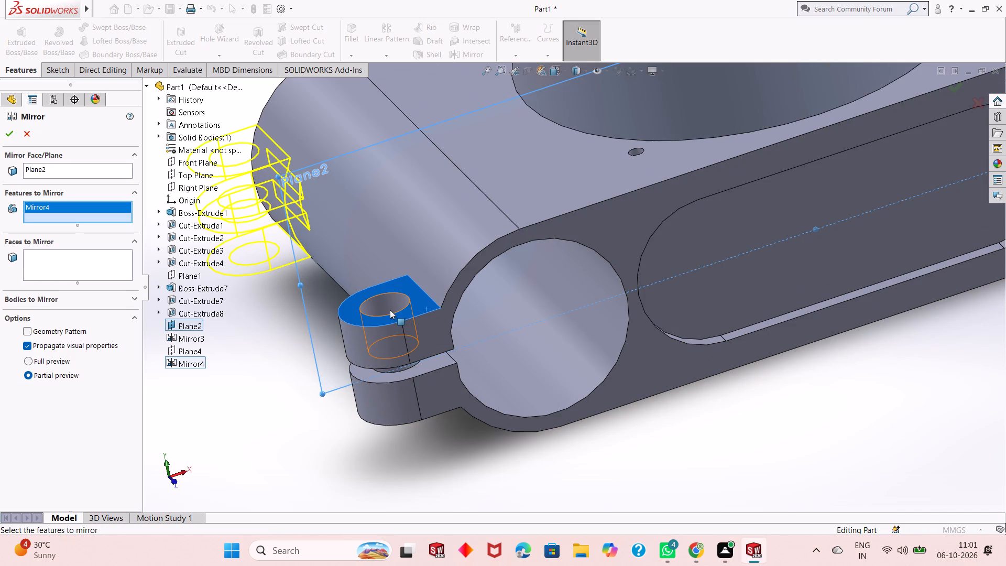
{"action": "left_click", "coordinate": [389, 310]}
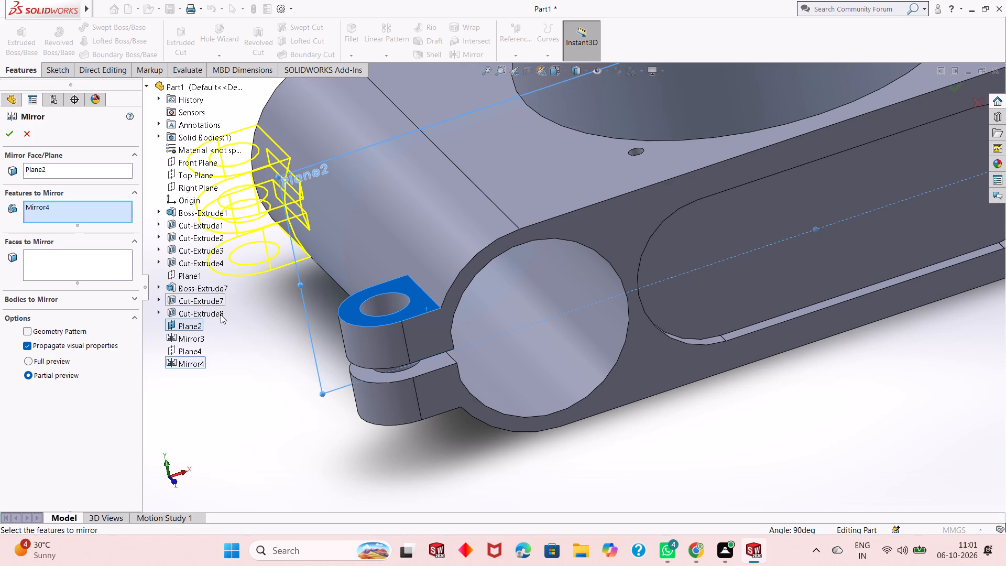
{"action": "left_click", "coordinate": [221, 314]}
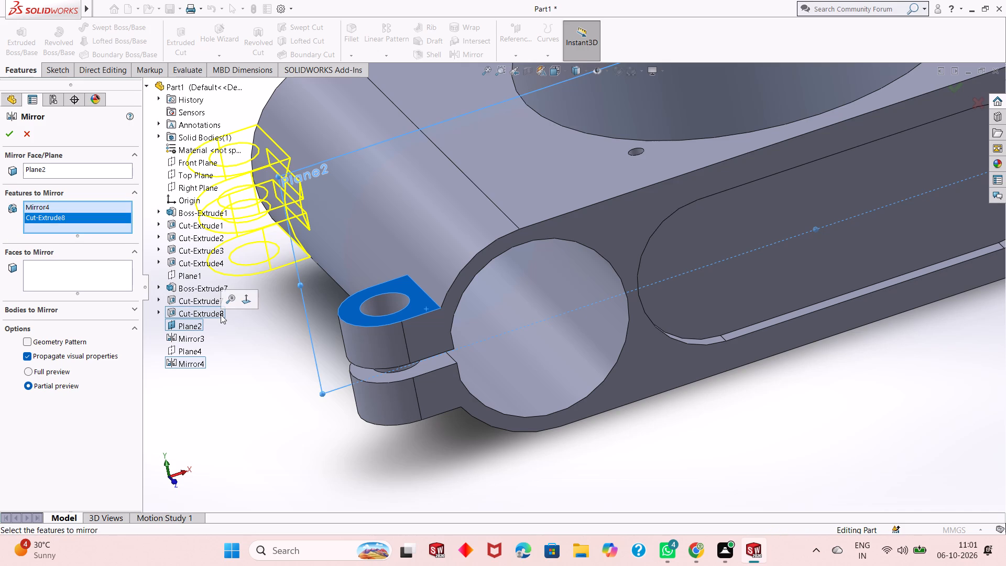
{"action": "left_click", "coordinate": [205, 303]}
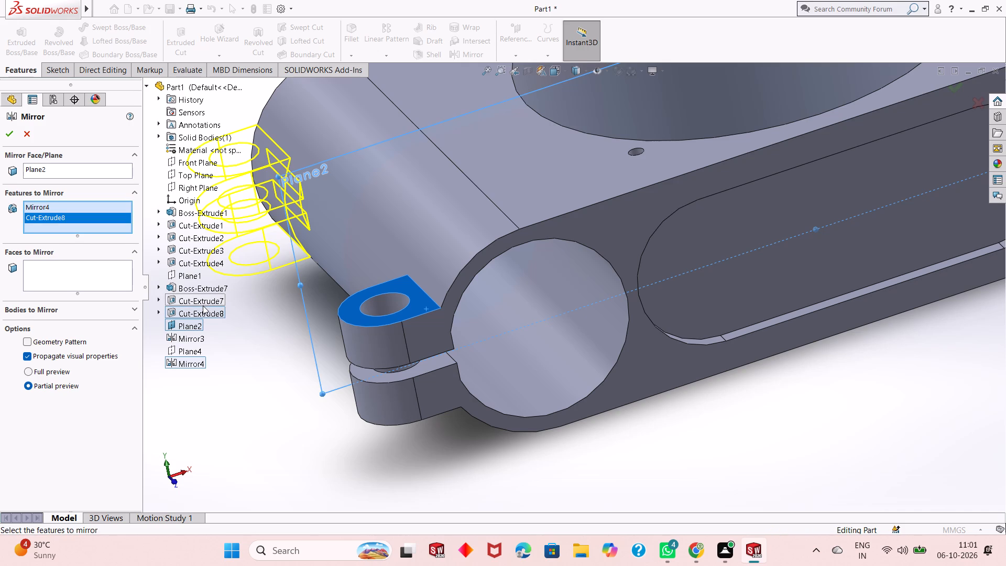
{"action": "left_click", "coordinate": [203, 302]}
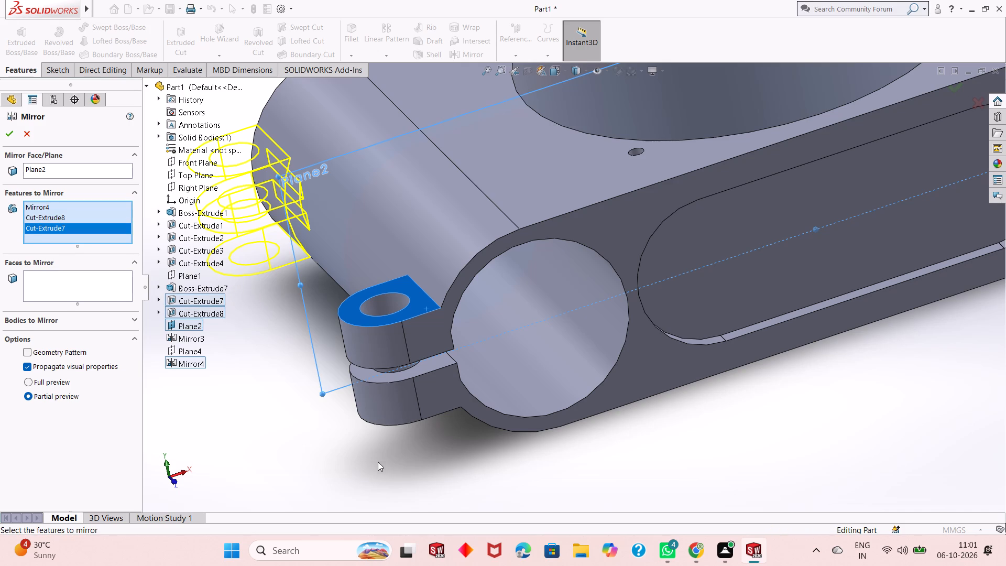
{"action": "middle_click_drag", "start_coordinate": [406, 436], "coordinate": [408, 400]}
{"action": "scroll", "coordinate": [408, 400], "scroll_direction": "up", "scroll_amount": 1}
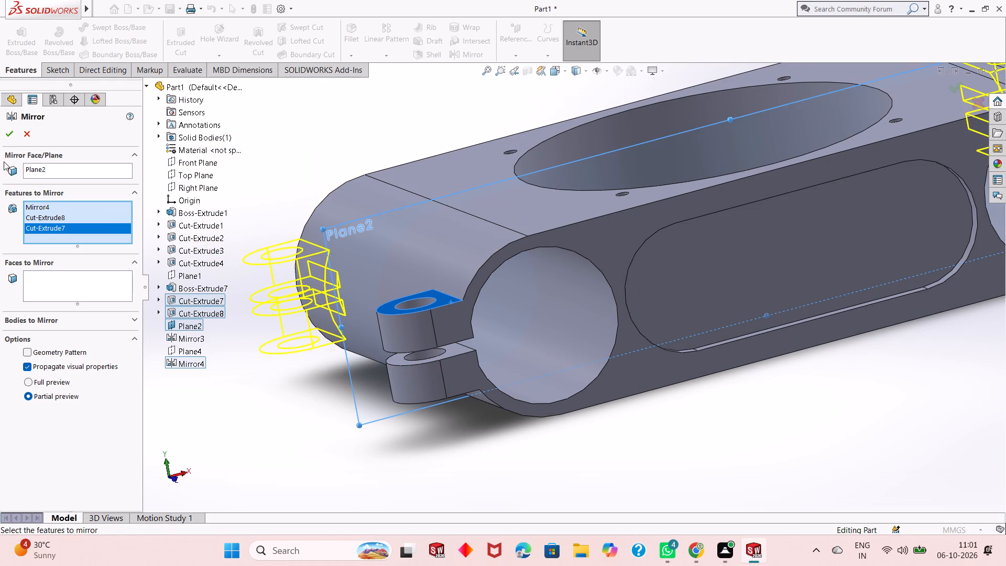
{"action": "left_click", "coordinate": [7, 130]}
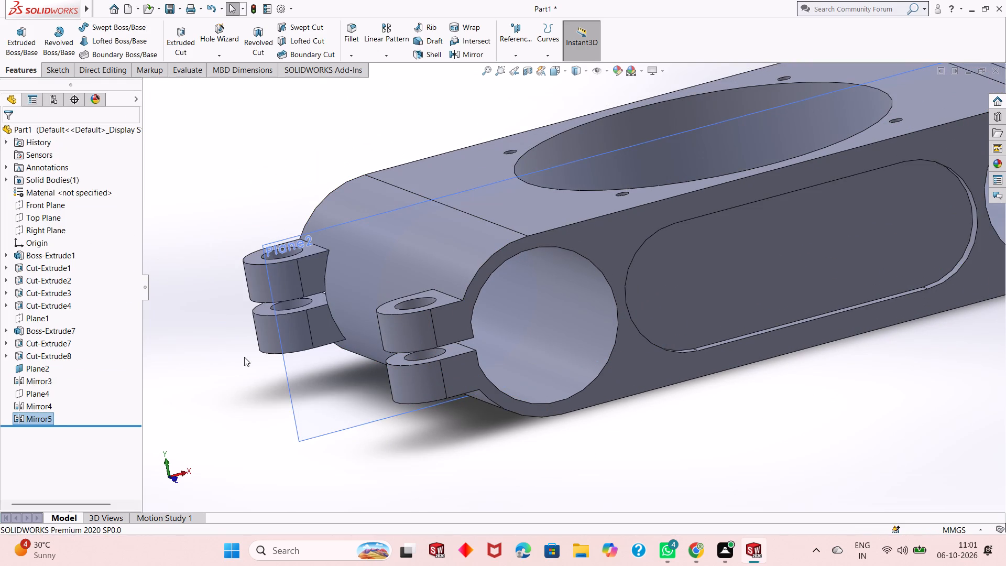
{"action": "key", "text": "Escape"}
Hide the mirror plane Plane2.
{"action": "right_click", "coordinate": [310, 426]}
{"action": "left_click", "coordinate": [352, 382]}
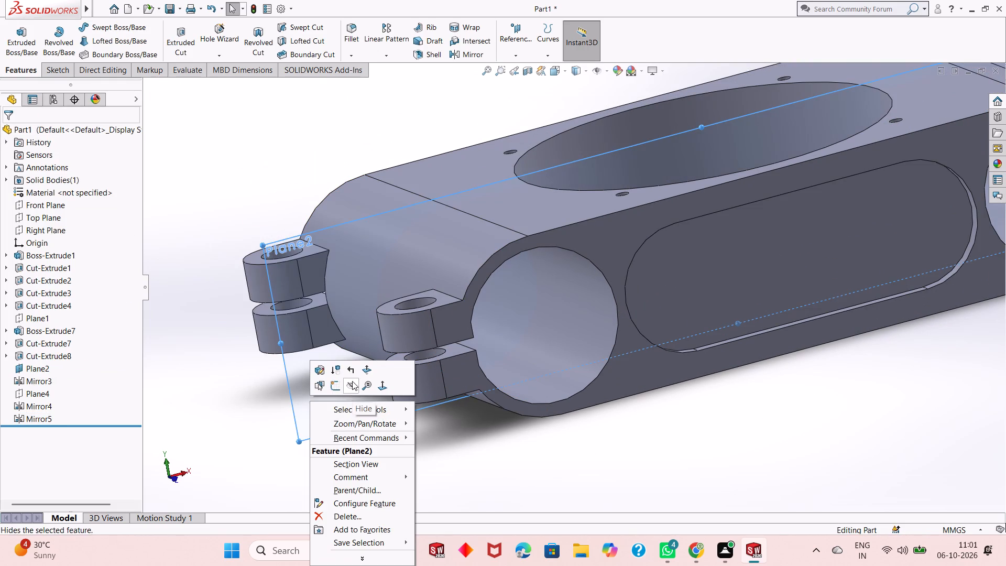
{"action": "key", "text": "Escape"}
Examine the clamping lugs at all four corners, checking their splits and the bore walls.
{"action": "scroll", "coordinate": [354, 397], "scroll_direction": "up", "scroll_amount": 1}
{"action": "middle_click_drag", "start_coordinate": [397, 275], "coordinate": [524, 233]}
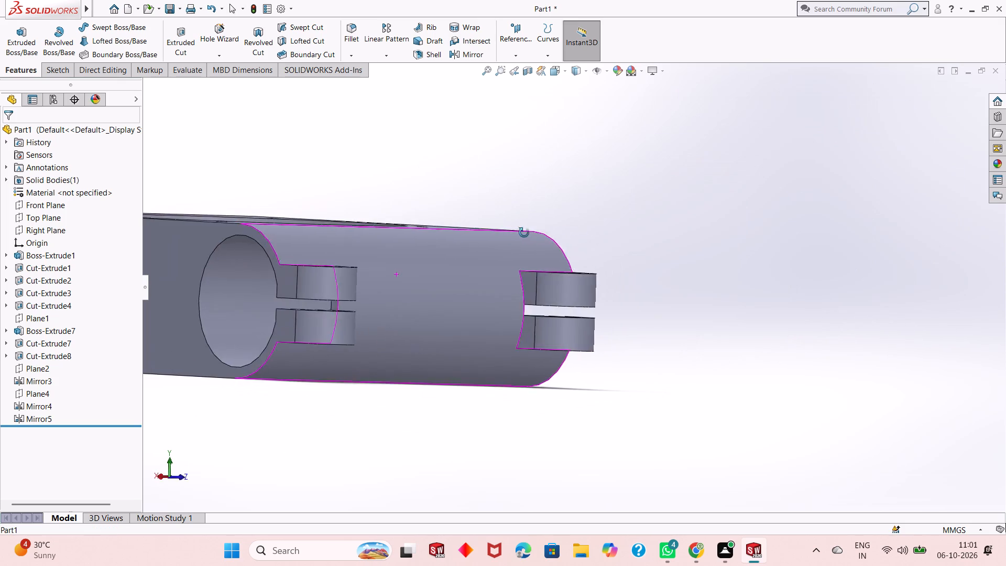
{"action": "middle_click_drag", "start_coordinate": [524, 233], "coordinate": [541, 287]}
{"action": "scroll", "coordinate": [435, 394], "scroll_direction": "up", "scroll_amount": 4}
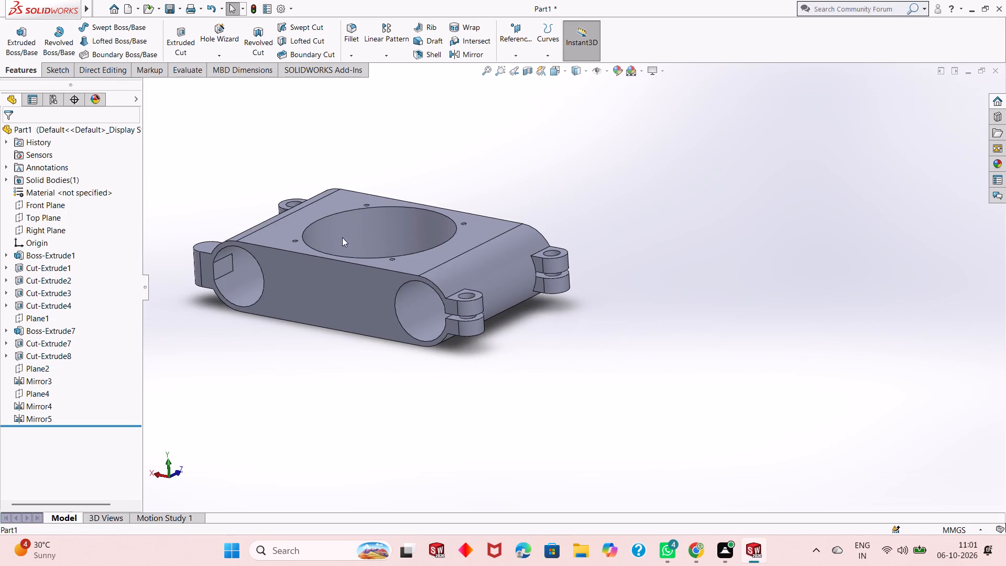
{"action": "scroll", "coordinate": [342, 227], "scroll_direction": "down", "scroll_amount": 3}
{"action": "middle_click_drag", "start_coordinate": [466, 418], "coordinate": [460, 370]}
{"action": "scroll", "coordinate": [460, 368], "scroll_direction": "up", "scroll_amount": 1}
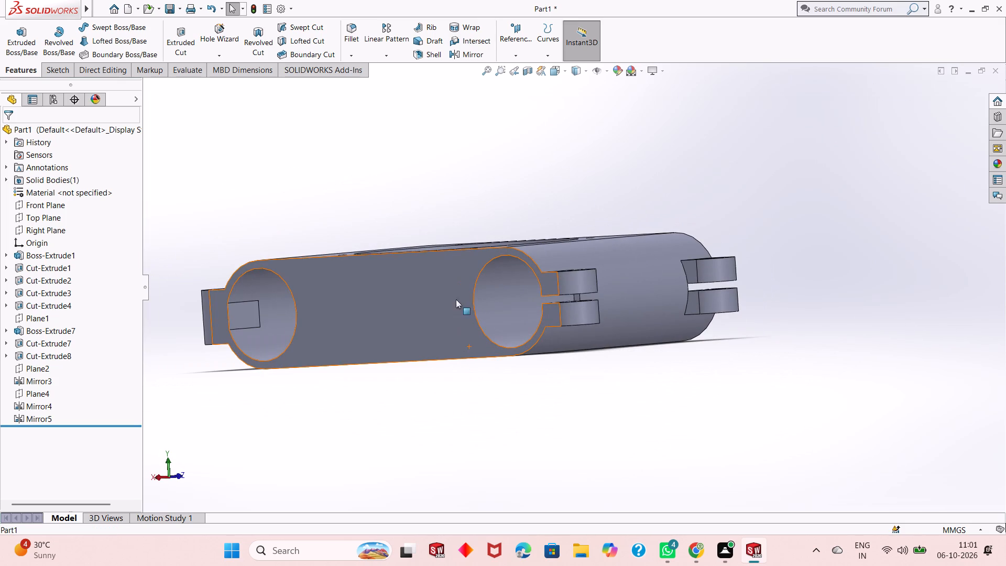
{"action": "middle_click_drag", "start_coordinate": [435, 275], "coordinate": [516, 271]}
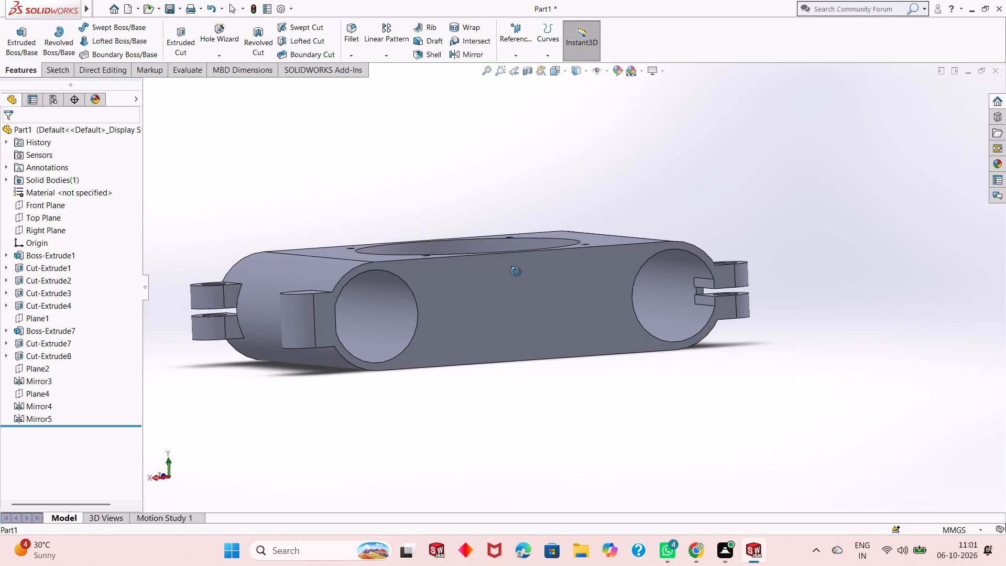
{"action": "middle_click_drag", "start_coordinate": [516, 271], "coordinate": [288, 315]}
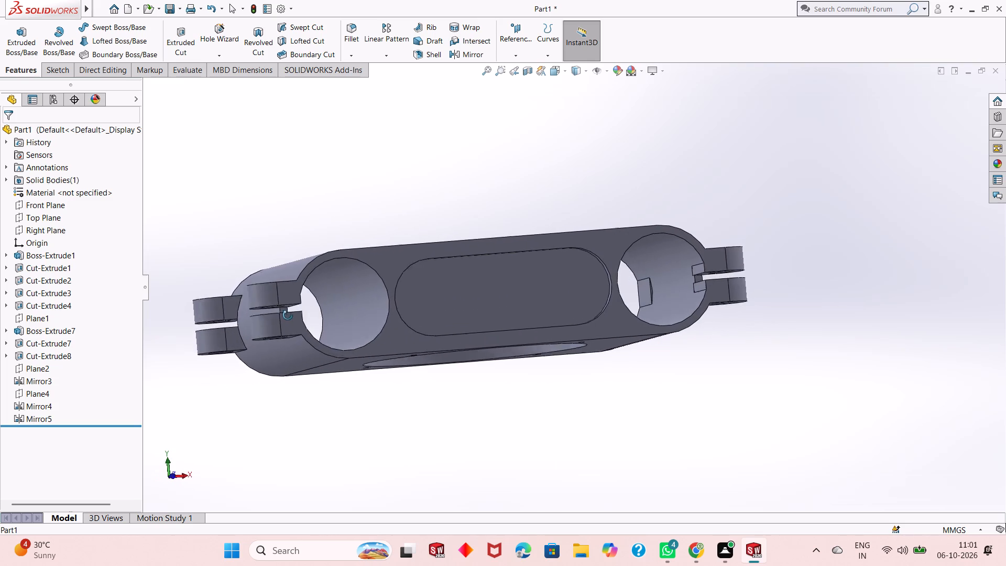
{"action": "middle_click_drag", "start_coordinate": [288, 315], "coordinate": [279, 329]}
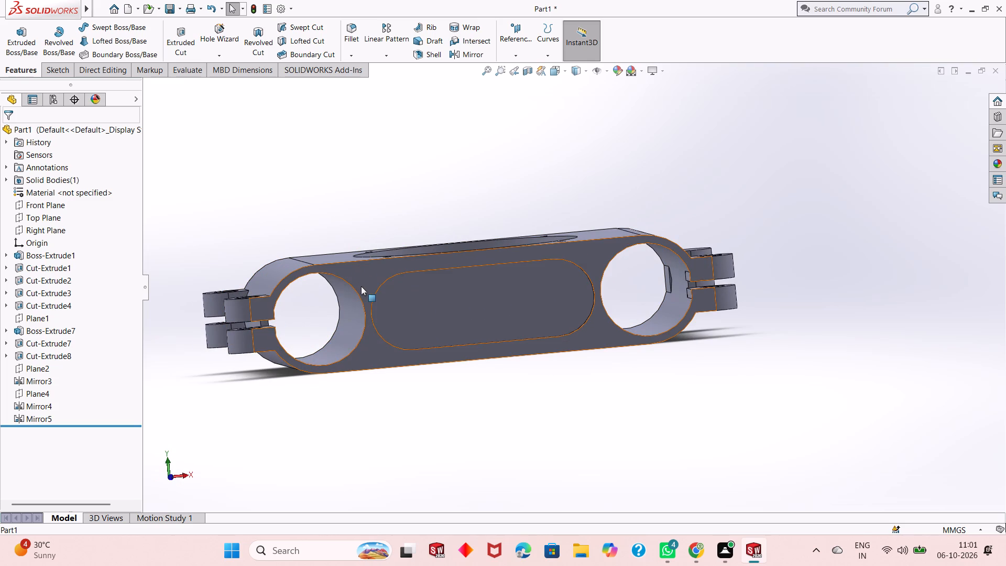
Start a sketch on the body's long side face with the slot recess and draw a 12 mm radius circle centred on the origin.
{"action": "left_click", "coordinate": [367, 282]}
{"action": "left_click", "coordinate": [418, 251]}
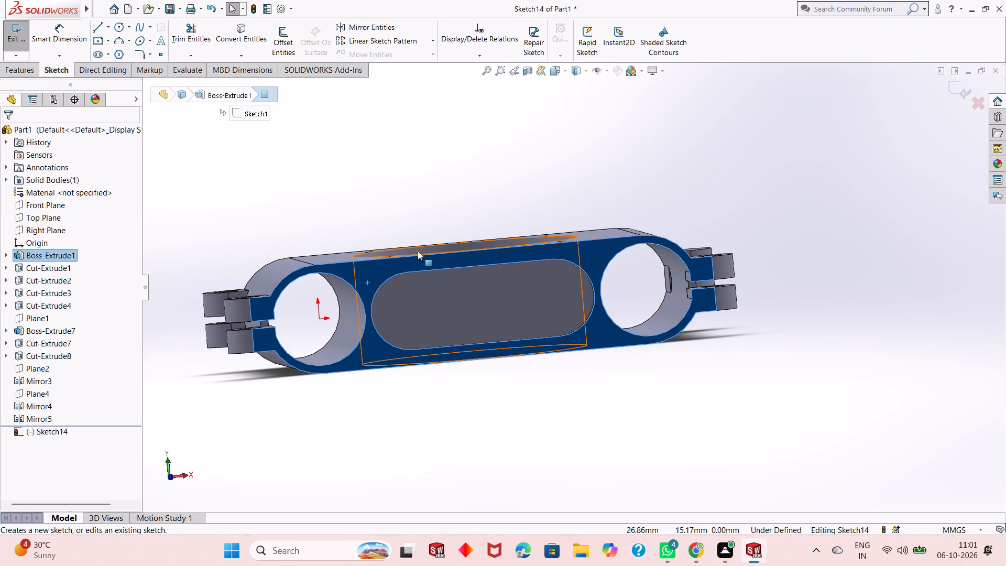
{"action": "key", "text": "ctrl+8"}
{"action": "scroll", "coordinate": [418, 280], "scroll_direction": "down", "scroll_amount": 2}
{"action": "key", "text": "Escape"}
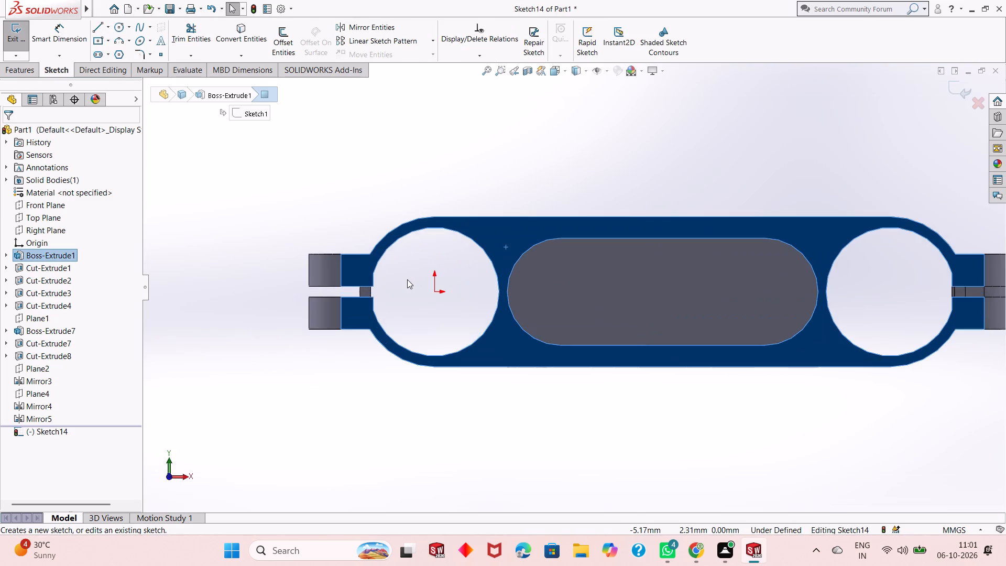
{"action": "scroll", "coordinate": [438, 271], "scroll_direction": "down", "scroll_amount": 1}
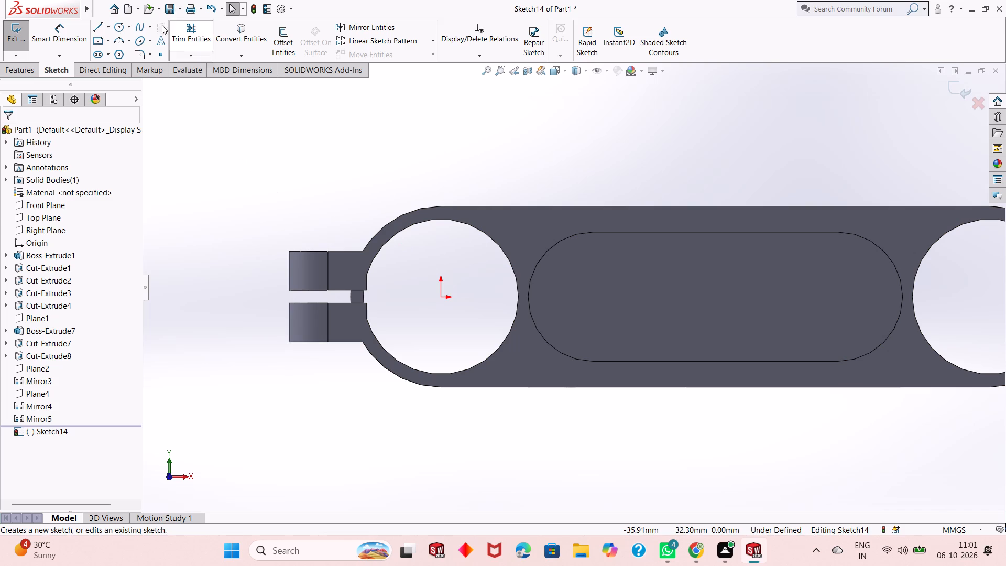
{"action": "left_click", "coordinate": [117, 28]}
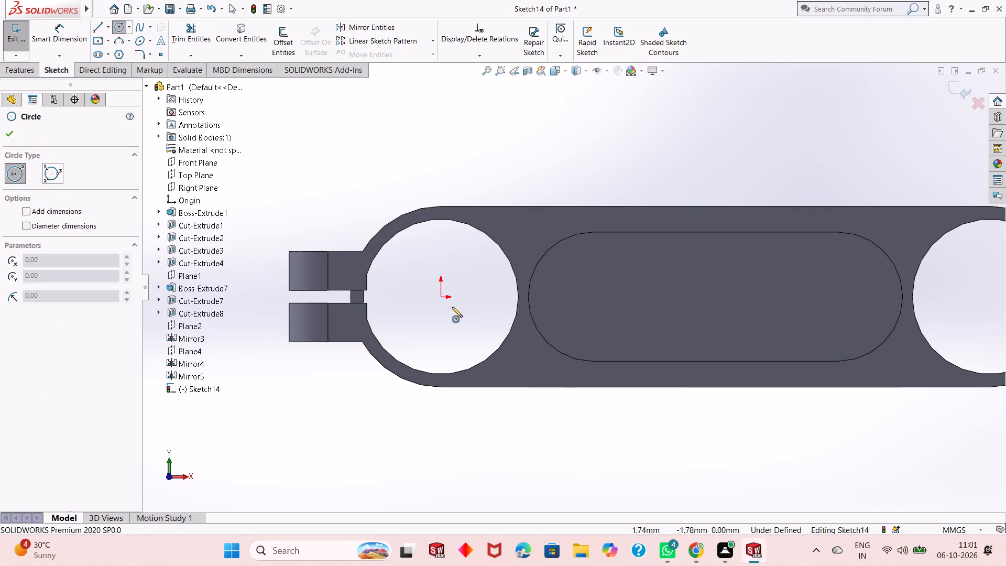
{"action": "left_click", "coordinate": [440, 298]}
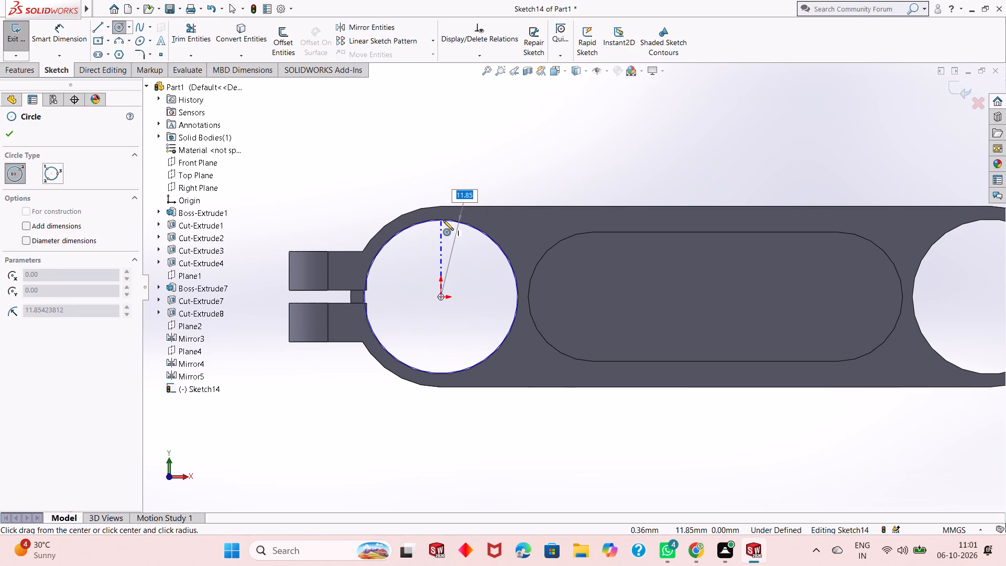
{"action": "type", "text": "12"}
{"action": "key", "text": "Return"}
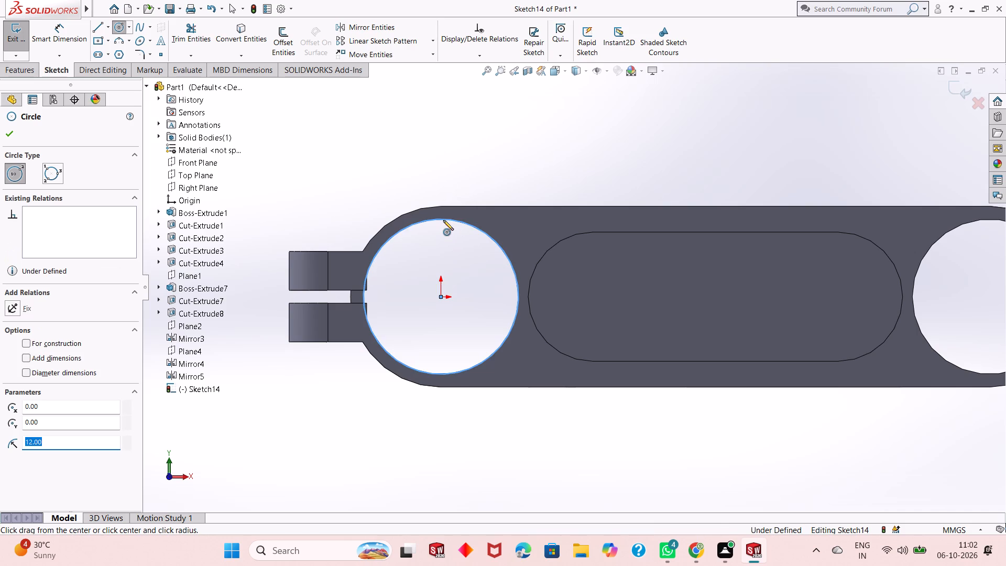
{"action": "key", "text": "Escape"}
{"action": "key", "text": "Escape"}
{"action": "key", "text": "Escape"}
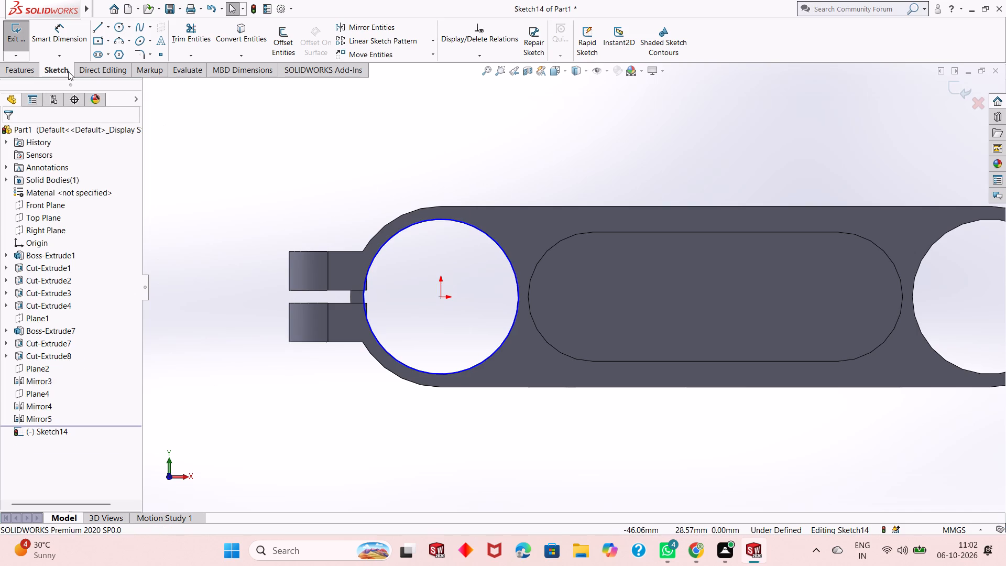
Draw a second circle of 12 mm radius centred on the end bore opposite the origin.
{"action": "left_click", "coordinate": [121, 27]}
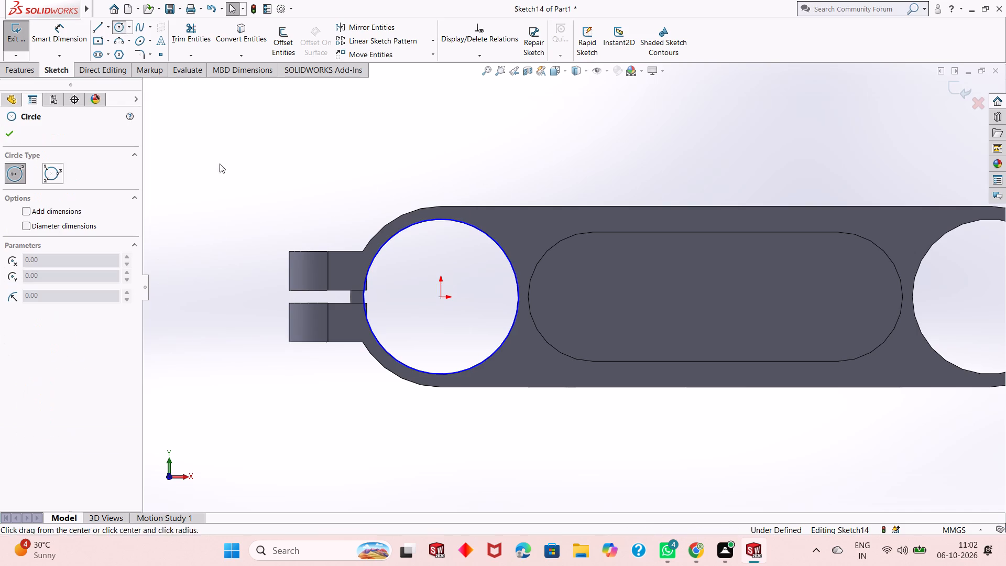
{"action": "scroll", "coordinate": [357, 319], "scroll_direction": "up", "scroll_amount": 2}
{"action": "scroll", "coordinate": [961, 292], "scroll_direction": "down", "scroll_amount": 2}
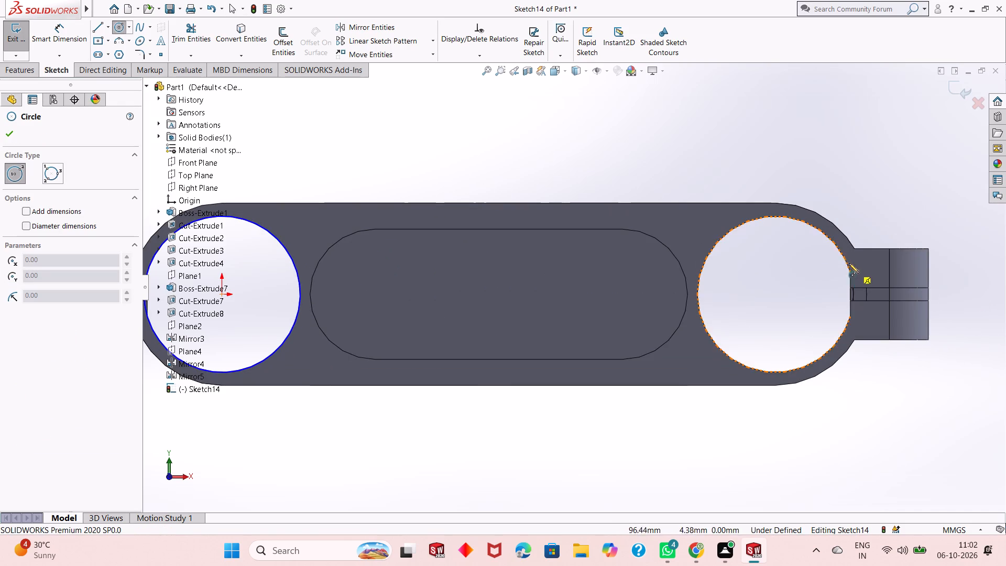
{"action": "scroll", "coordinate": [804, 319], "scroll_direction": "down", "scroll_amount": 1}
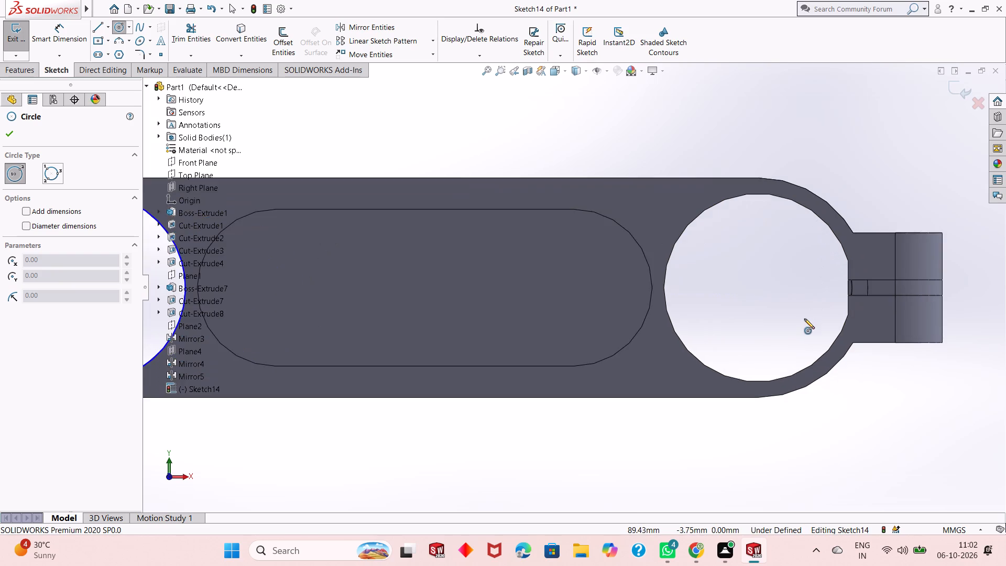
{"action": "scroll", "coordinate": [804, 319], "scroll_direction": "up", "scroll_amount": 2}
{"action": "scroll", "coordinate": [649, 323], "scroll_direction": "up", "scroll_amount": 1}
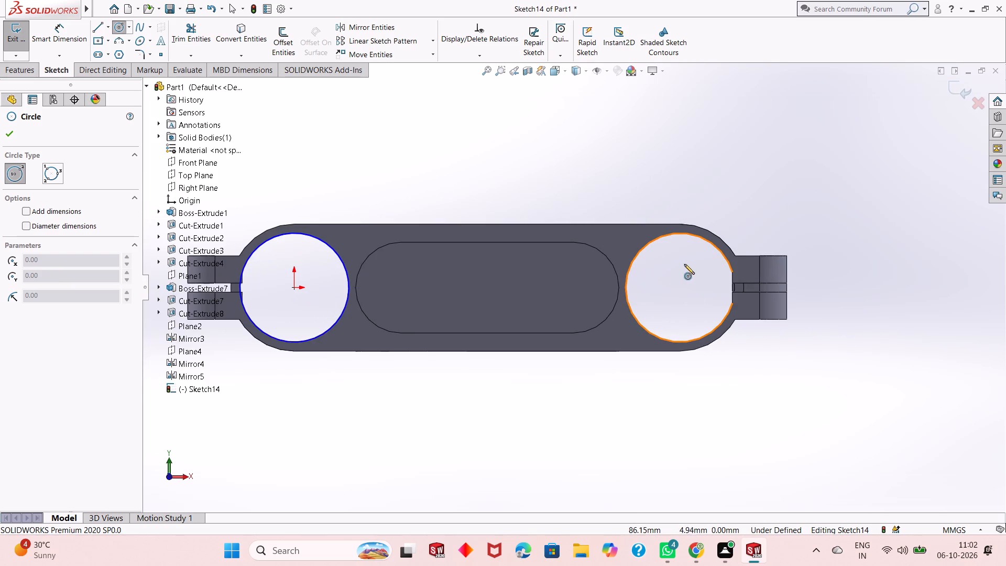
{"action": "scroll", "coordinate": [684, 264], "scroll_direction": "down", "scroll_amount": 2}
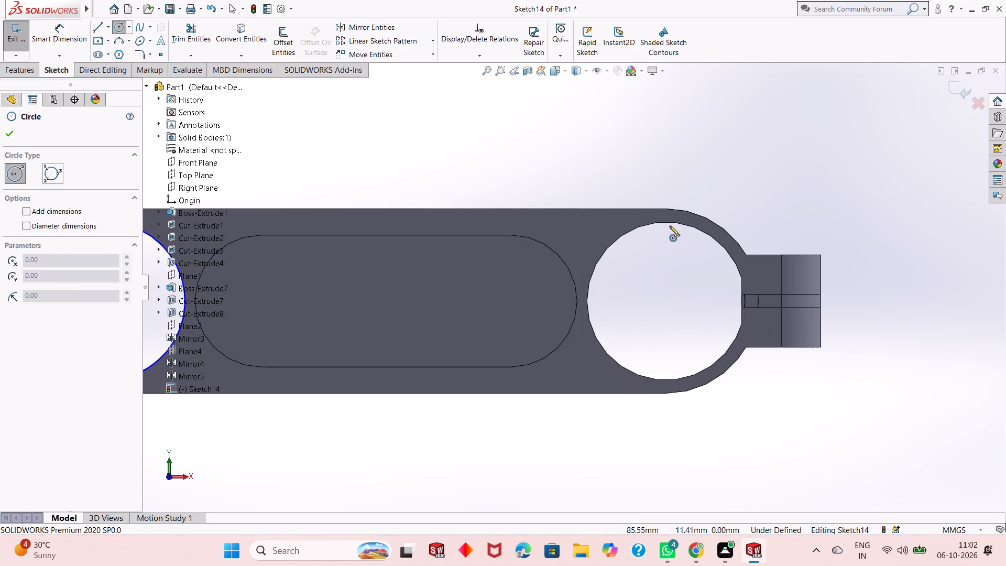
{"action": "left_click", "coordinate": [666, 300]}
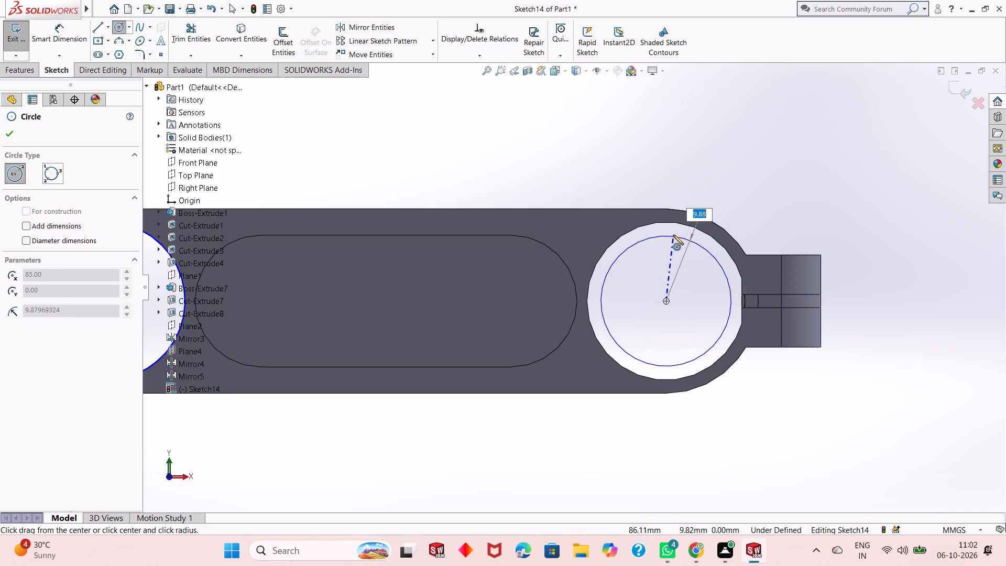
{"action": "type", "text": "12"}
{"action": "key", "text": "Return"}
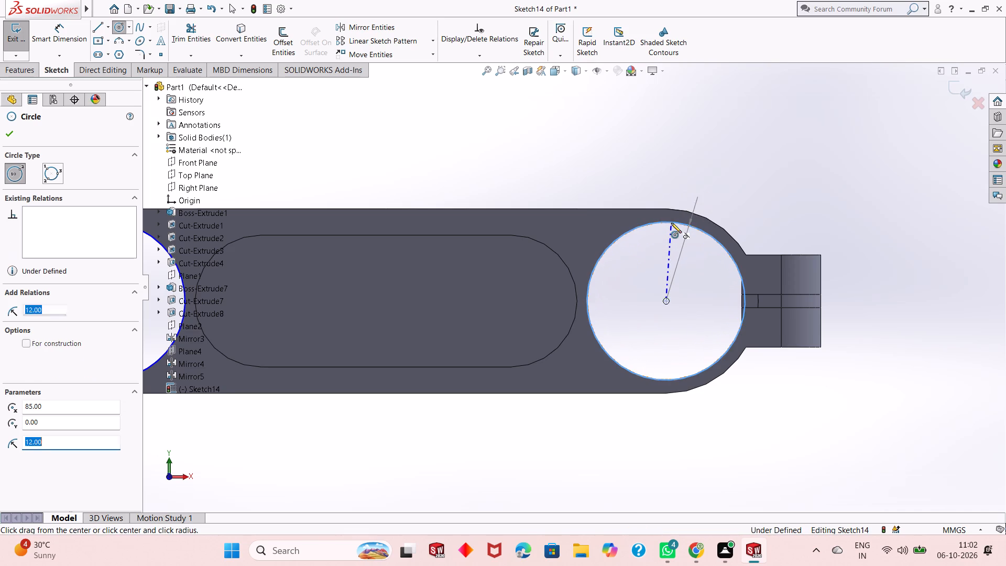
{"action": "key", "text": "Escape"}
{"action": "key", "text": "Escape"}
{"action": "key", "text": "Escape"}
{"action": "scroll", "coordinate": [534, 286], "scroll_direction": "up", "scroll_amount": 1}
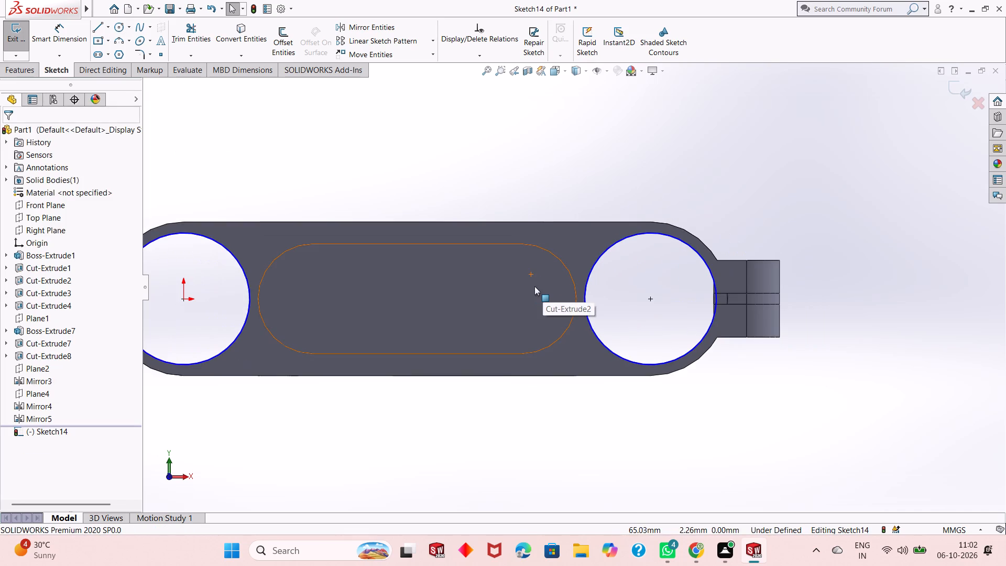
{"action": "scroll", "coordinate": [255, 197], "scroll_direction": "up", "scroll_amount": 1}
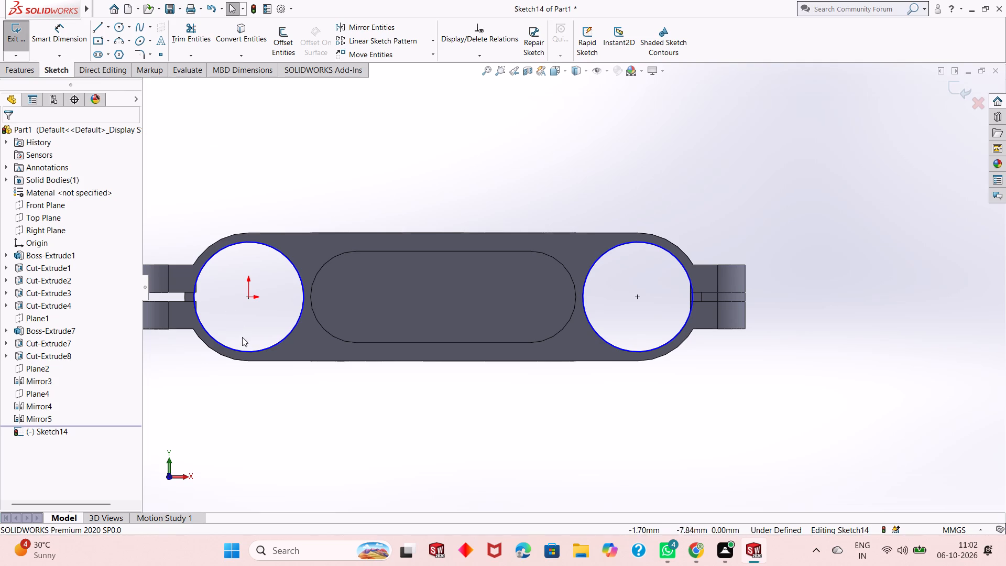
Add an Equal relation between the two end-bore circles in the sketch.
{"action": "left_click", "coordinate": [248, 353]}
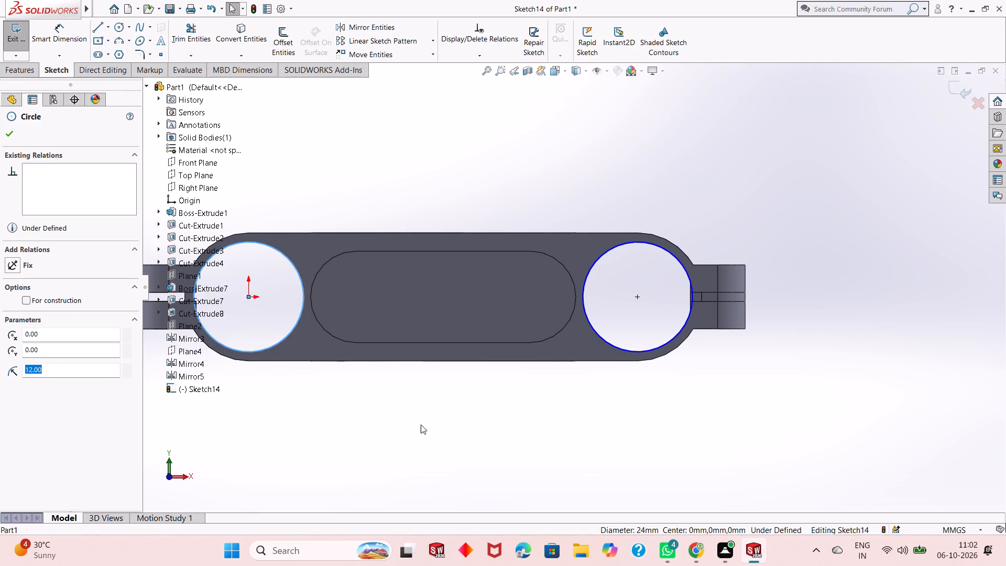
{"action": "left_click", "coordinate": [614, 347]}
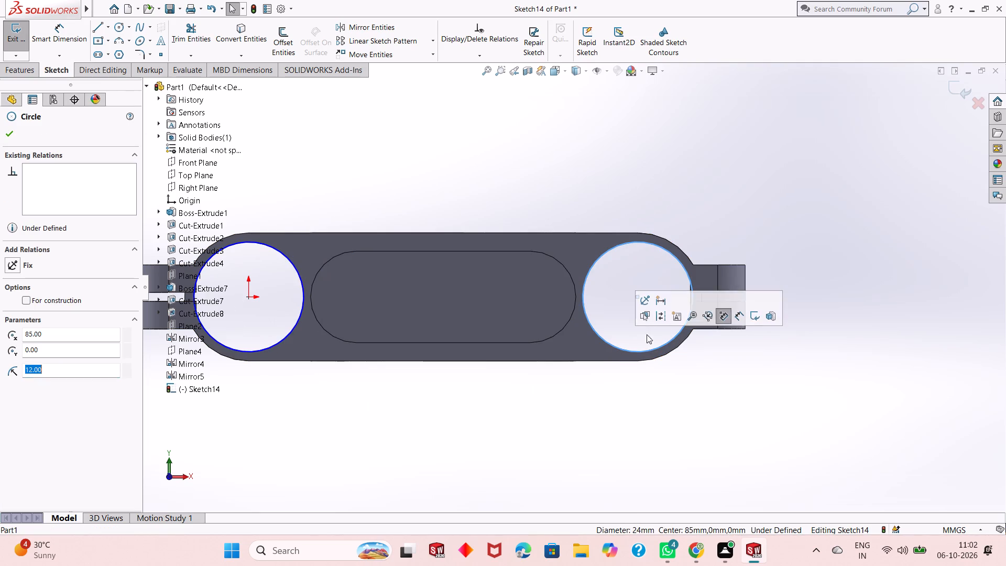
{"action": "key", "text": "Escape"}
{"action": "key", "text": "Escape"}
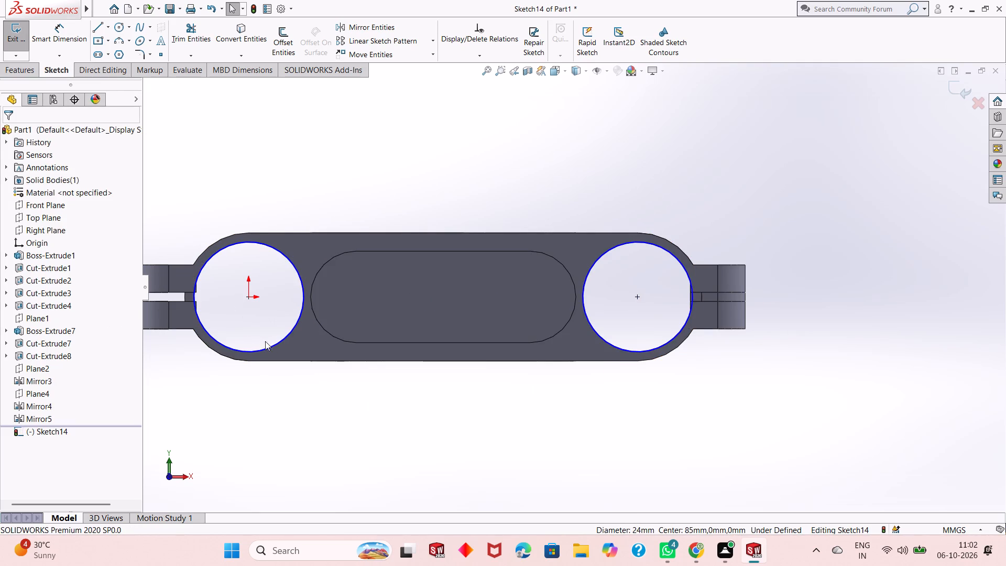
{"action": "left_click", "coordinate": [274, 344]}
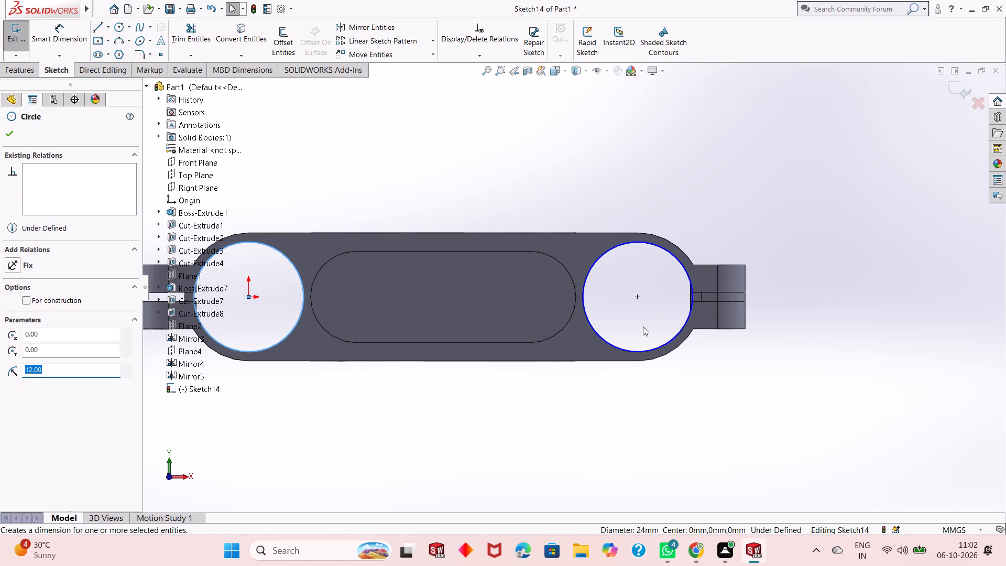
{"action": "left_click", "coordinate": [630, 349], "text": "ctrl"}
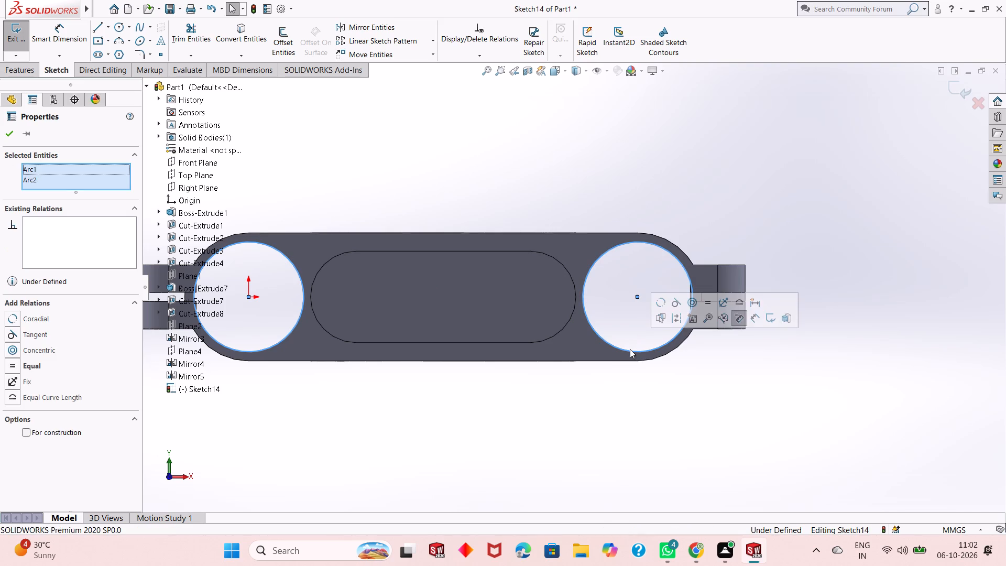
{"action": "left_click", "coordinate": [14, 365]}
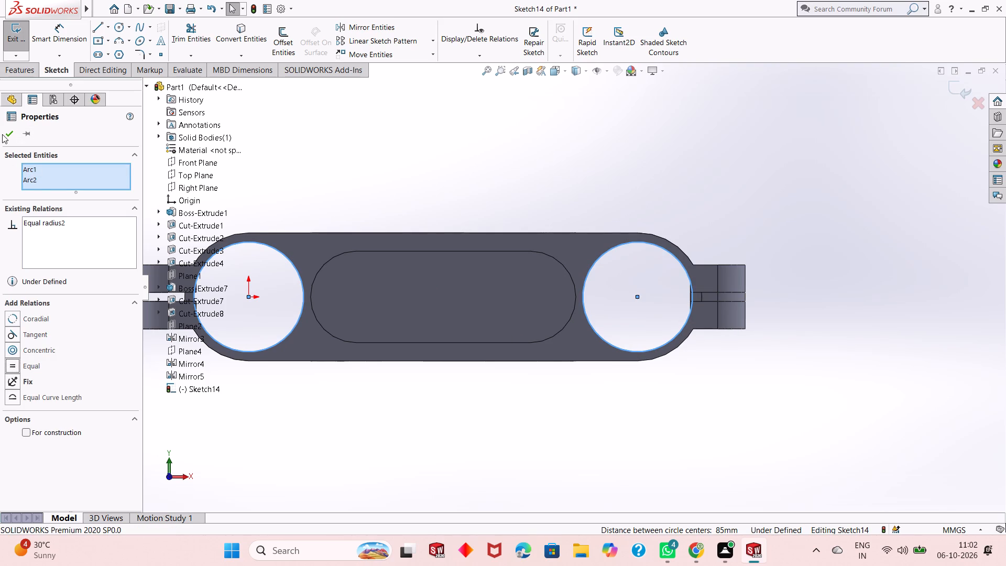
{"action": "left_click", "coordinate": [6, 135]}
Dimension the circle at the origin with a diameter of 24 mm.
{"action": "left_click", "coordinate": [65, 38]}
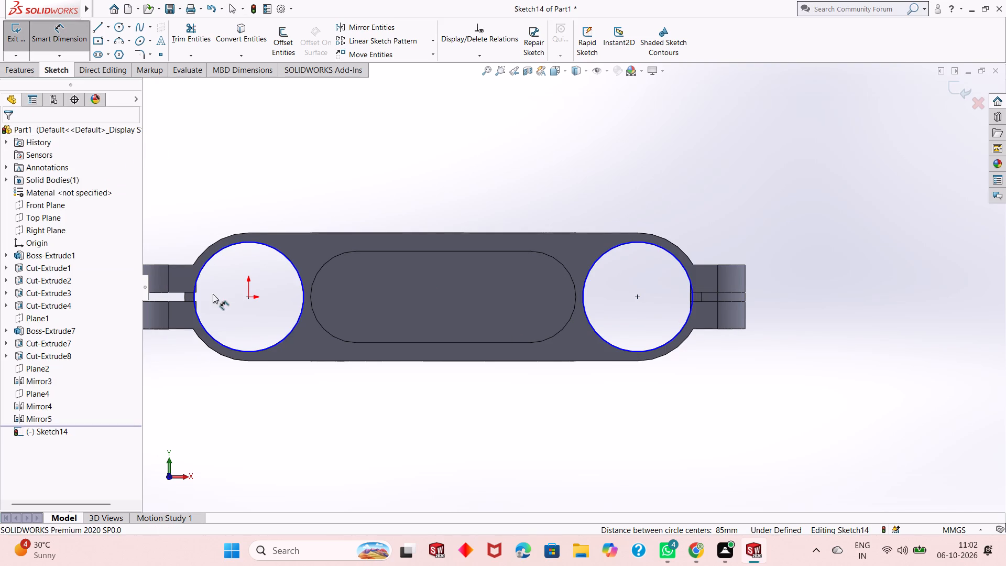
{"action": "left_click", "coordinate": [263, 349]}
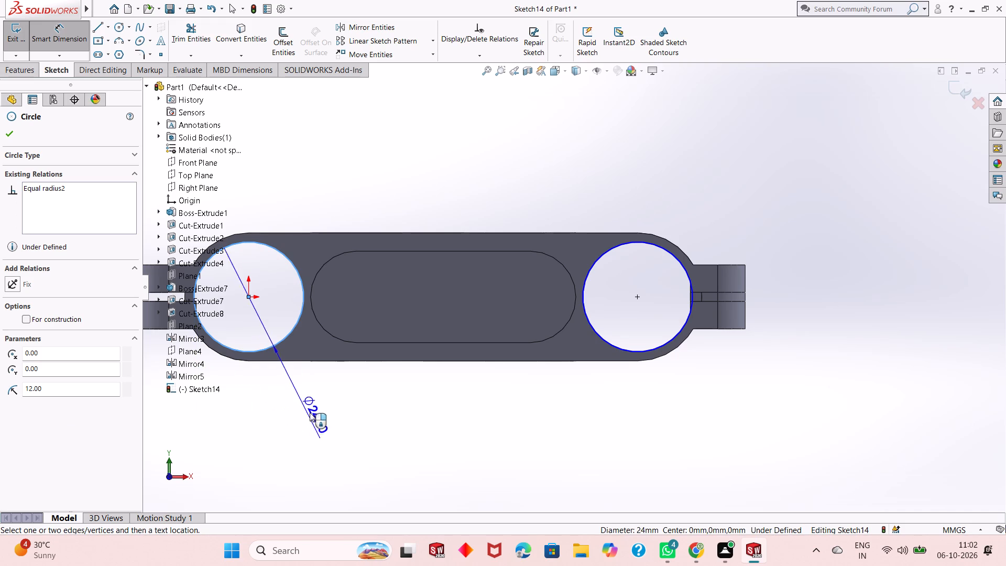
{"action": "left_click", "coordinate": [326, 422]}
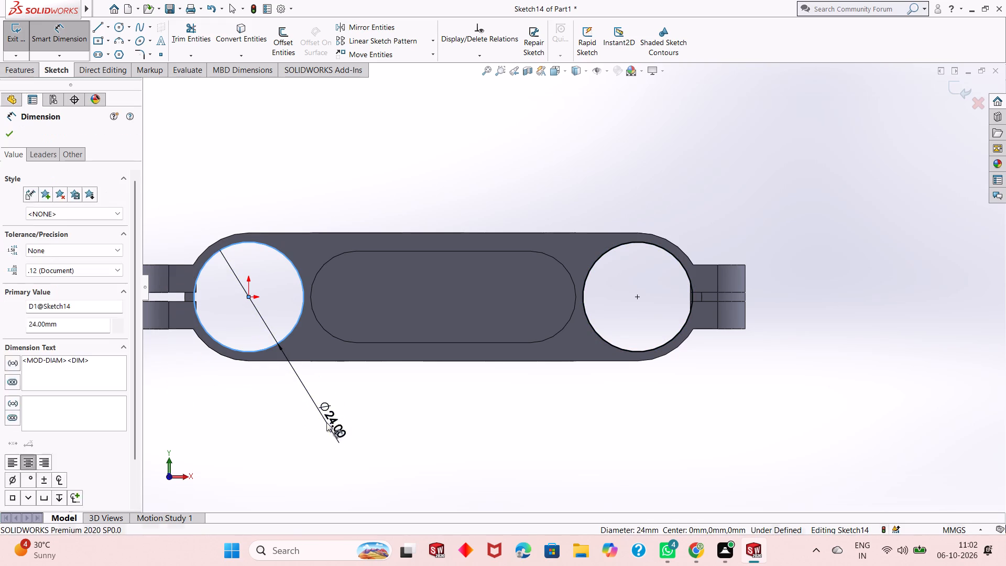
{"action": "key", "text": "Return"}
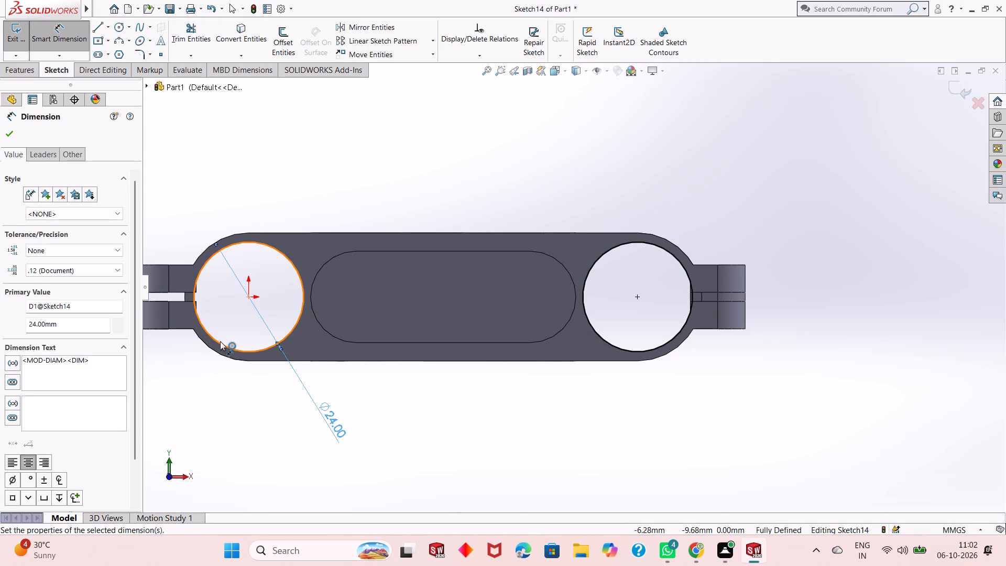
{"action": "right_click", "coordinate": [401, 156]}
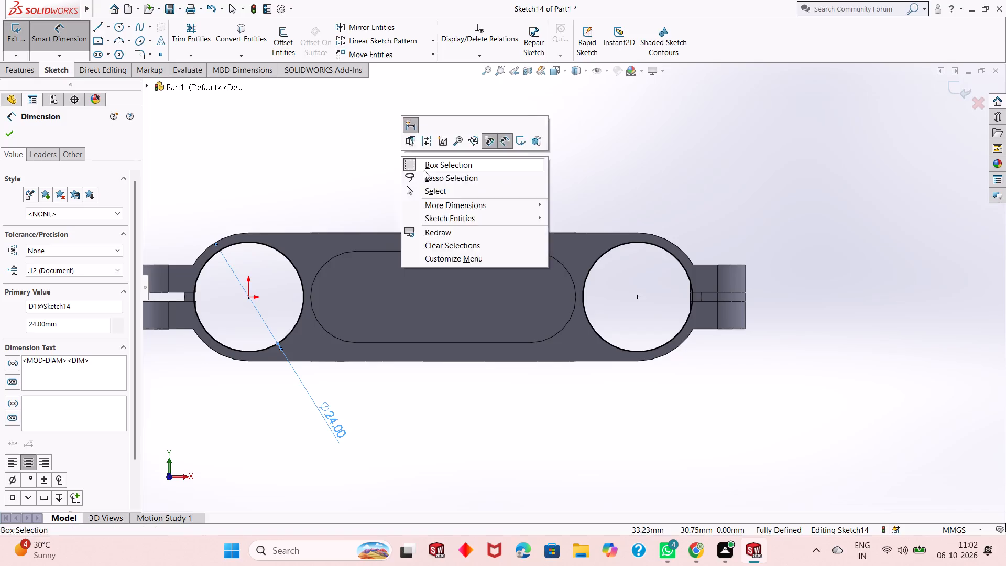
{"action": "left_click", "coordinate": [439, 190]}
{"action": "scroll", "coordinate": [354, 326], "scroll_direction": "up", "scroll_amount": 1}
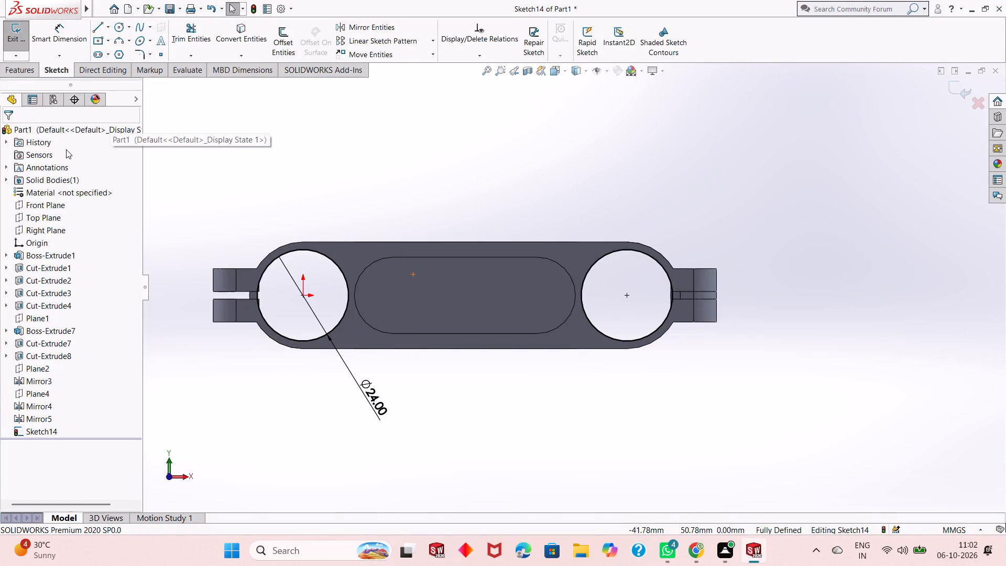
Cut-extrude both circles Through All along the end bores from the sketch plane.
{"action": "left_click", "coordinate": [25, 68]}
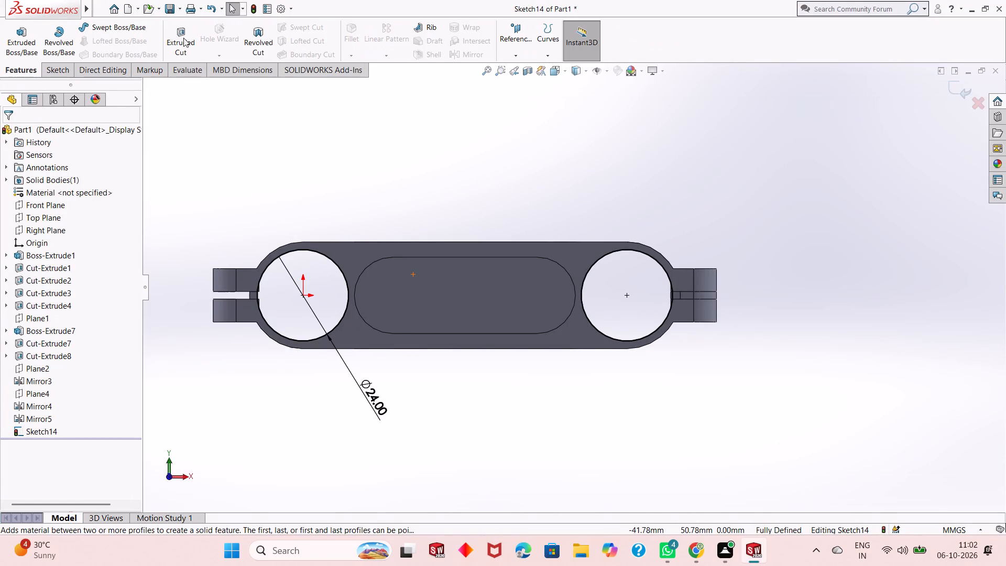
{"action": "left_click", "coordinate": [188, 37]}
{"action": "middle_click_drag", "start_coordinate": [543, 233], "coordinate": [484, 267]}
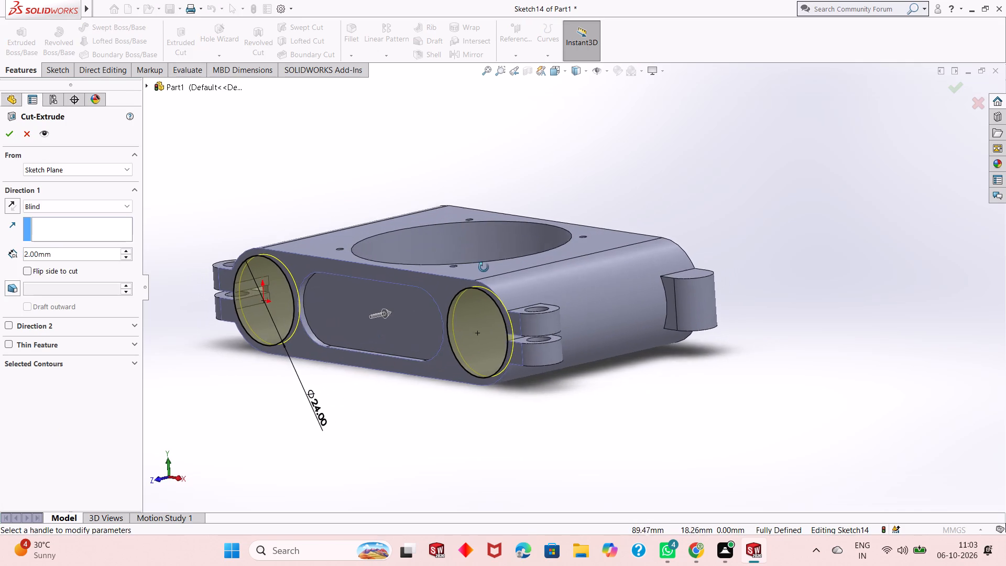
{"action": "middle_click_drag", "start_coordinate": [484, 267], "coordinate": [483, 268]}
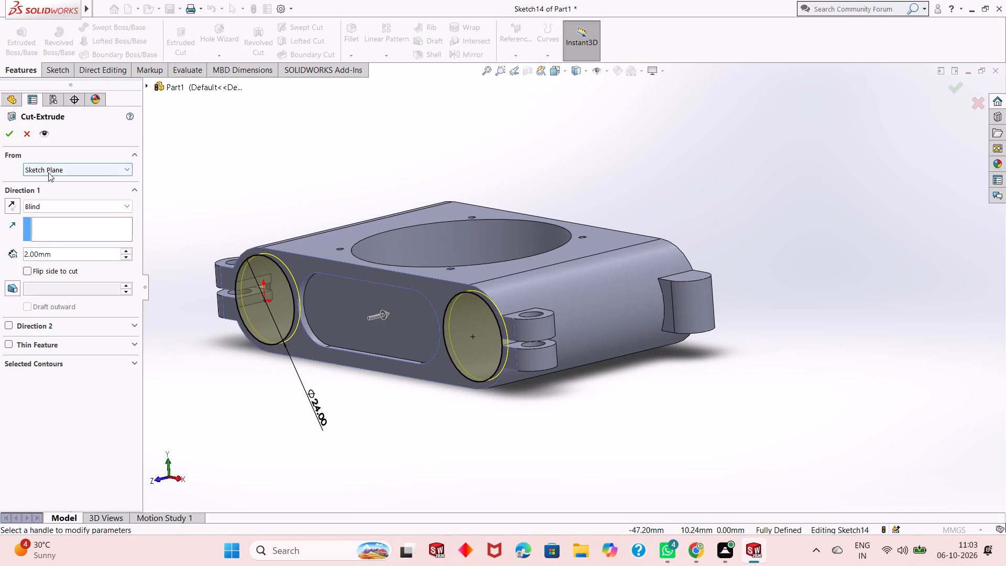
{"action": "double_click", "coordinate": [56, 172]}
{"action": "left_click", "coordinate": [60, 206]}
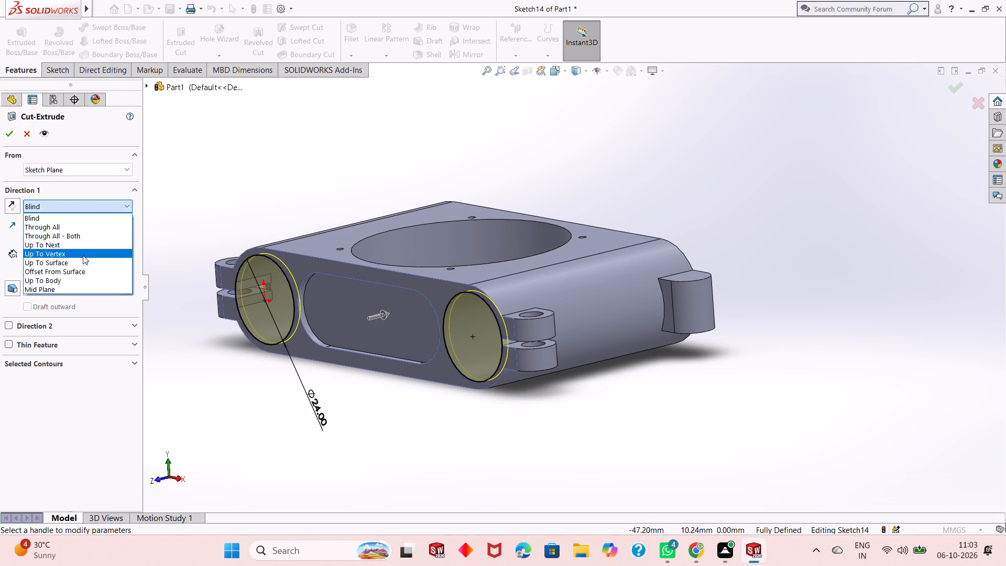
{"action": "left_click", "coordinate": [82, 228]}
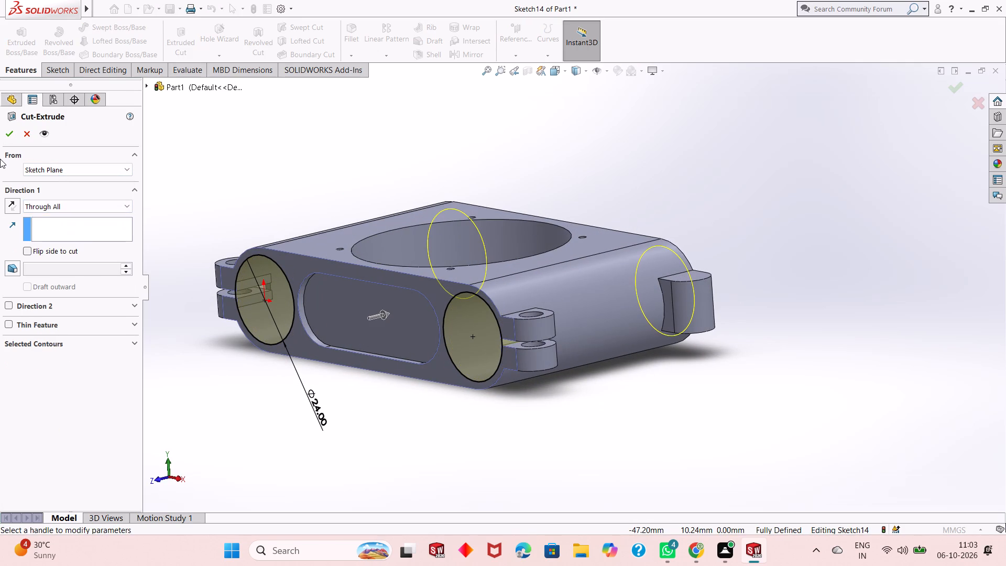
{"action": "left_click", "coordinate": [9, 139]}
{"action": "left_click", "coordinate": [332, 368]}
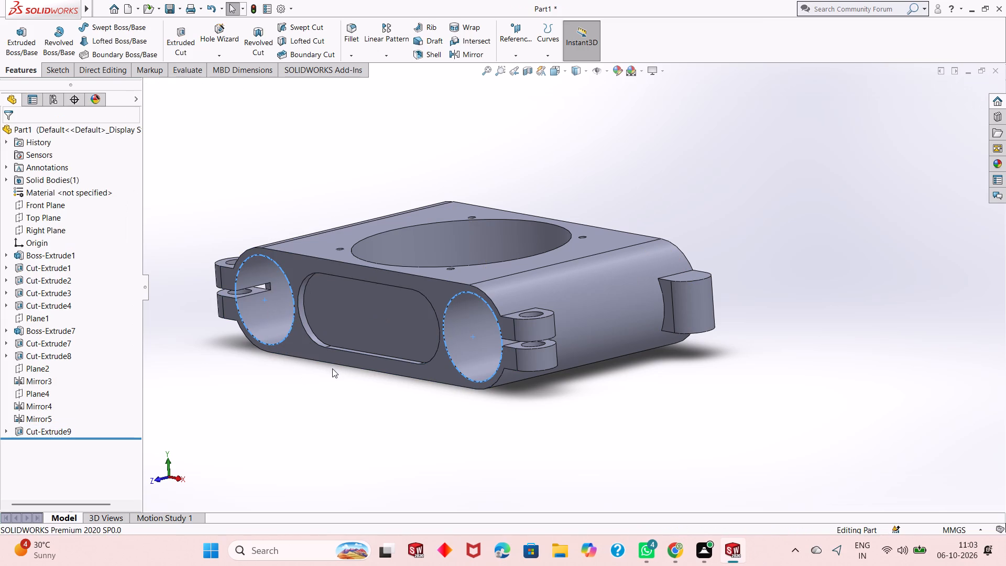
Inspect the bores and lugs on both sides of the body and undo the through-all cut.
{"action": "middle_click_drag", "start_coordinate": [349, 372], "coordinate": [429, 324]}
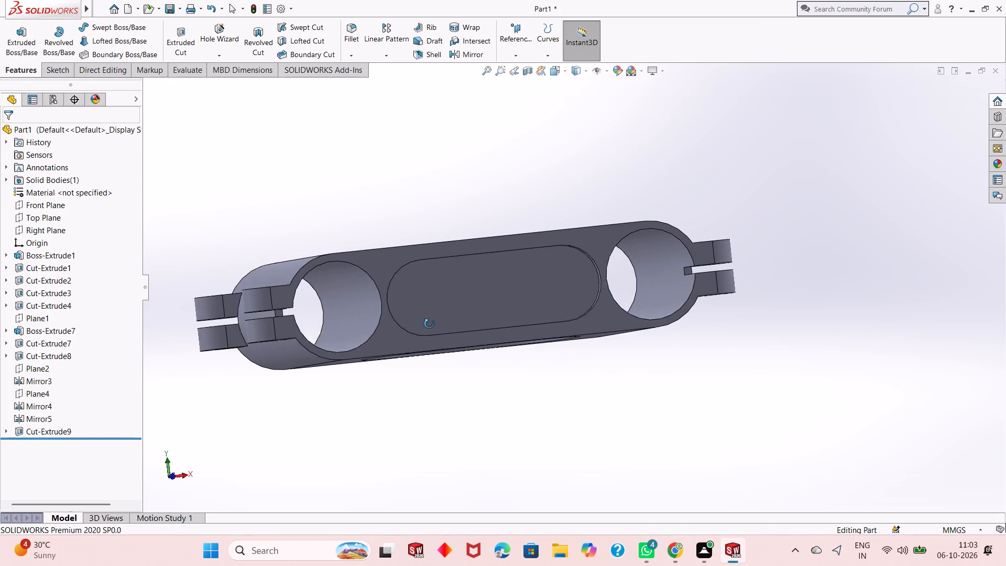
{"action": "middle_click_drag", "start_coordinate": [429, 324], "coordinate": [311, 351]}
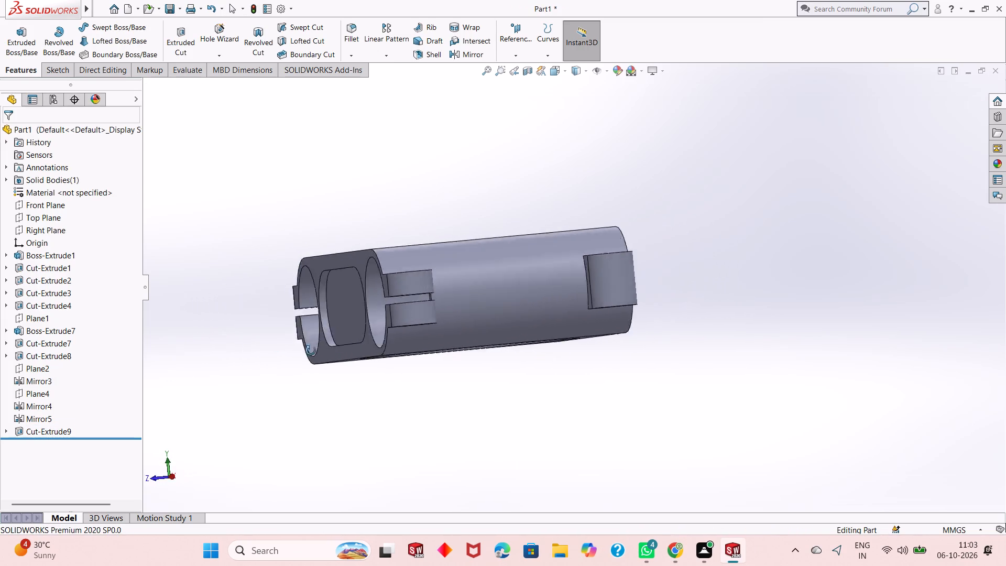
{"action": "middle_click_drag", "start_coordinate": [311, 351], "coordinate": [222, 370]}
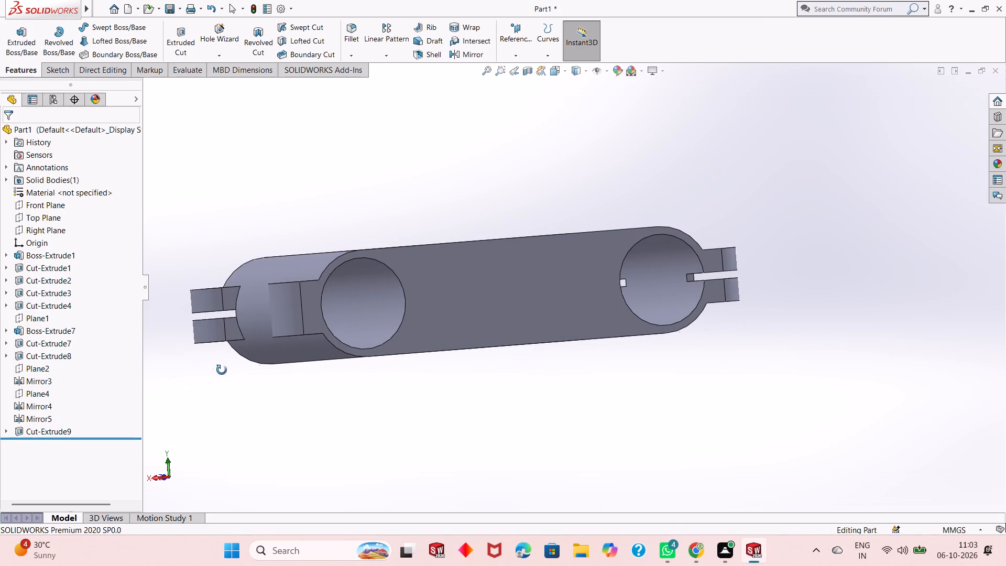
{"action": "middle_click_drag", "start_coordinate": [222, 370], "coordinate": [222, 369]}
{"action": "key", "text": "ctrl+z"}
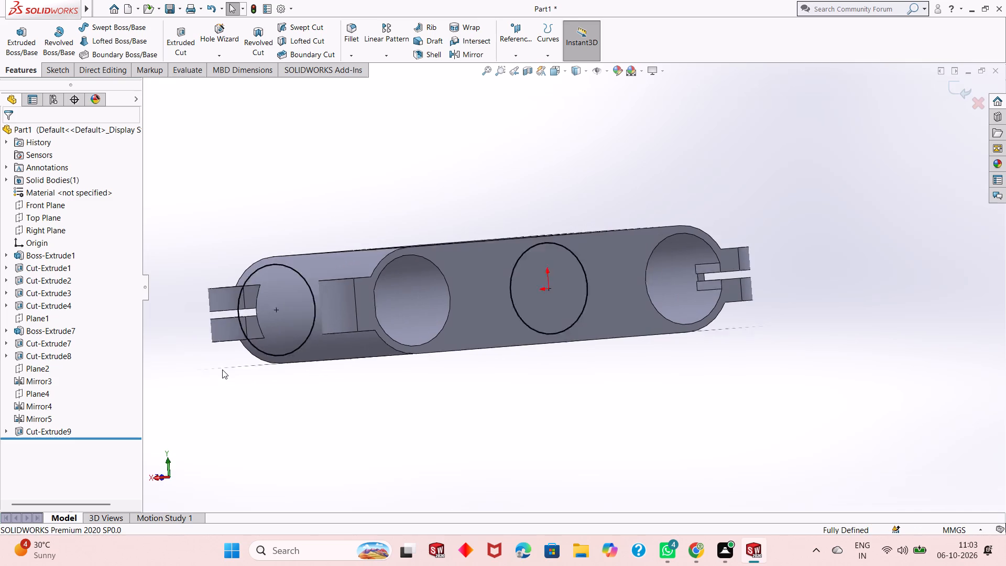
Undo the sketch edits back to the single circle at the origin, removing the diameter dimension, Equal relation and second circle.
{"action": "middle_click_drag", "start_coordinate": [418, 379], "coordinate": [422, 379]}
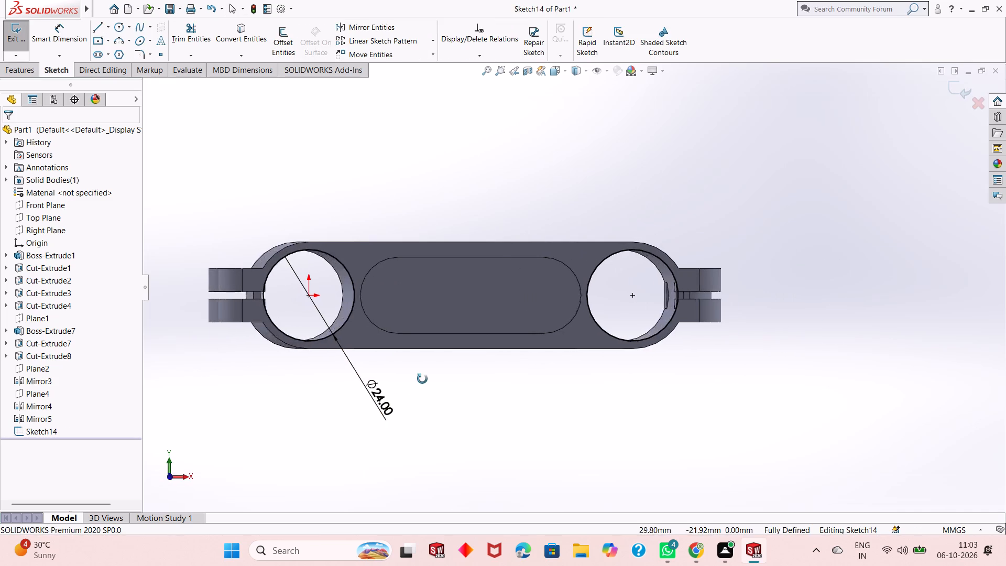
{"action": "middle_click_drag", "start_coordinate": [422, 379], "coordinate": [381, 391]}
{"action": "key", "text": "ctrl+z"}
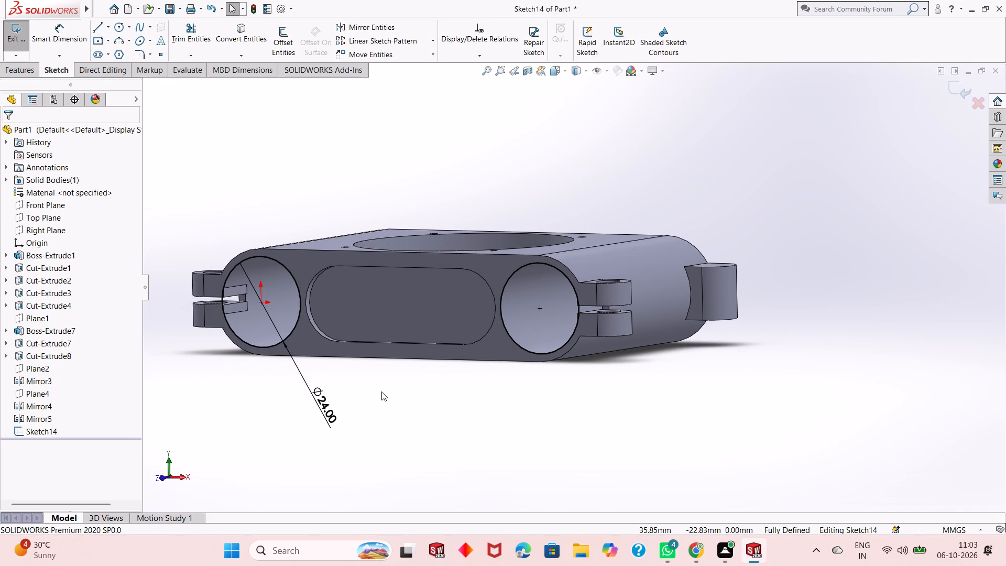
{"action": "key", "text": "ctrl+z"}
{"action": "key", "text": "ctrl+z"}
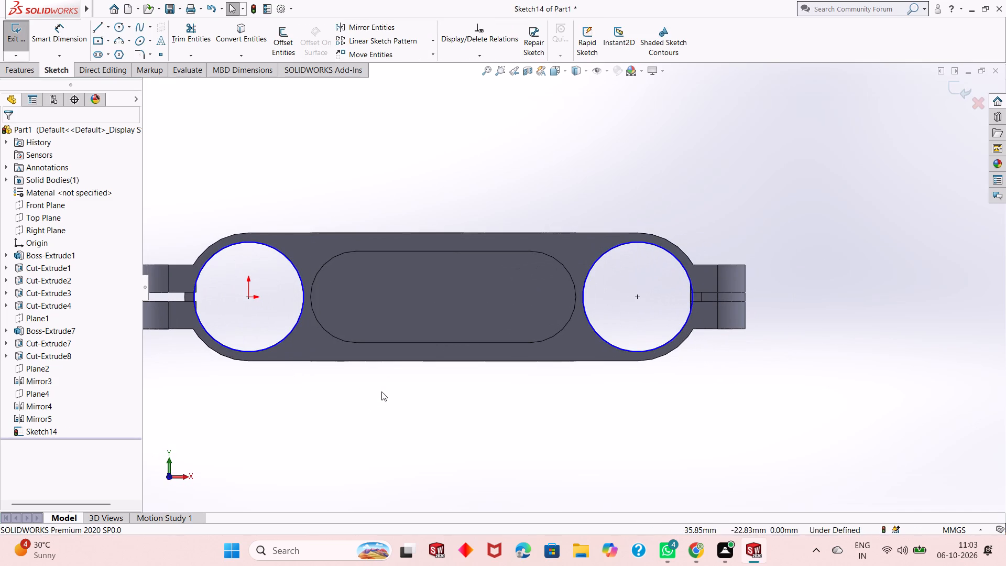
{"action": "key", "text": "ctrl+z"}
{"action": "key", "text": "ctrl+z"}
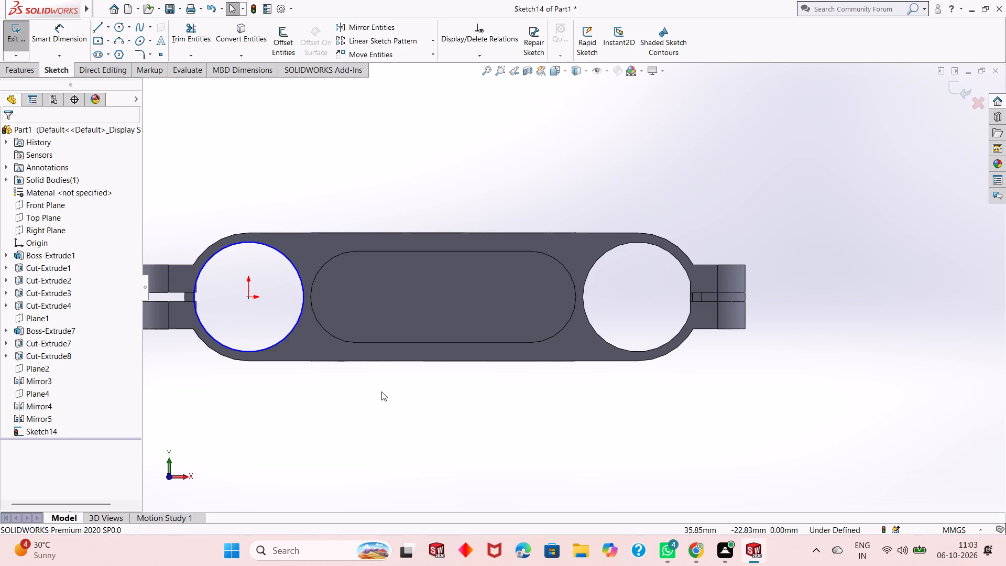
Undo the circle at the origin and the sketch that contains it.
{"action": "key", "text": "ctrl+z"}
{"action": "scroll", "coordinate": [381, 391], "scroll_direction": "up", "scroll_amount": 1}
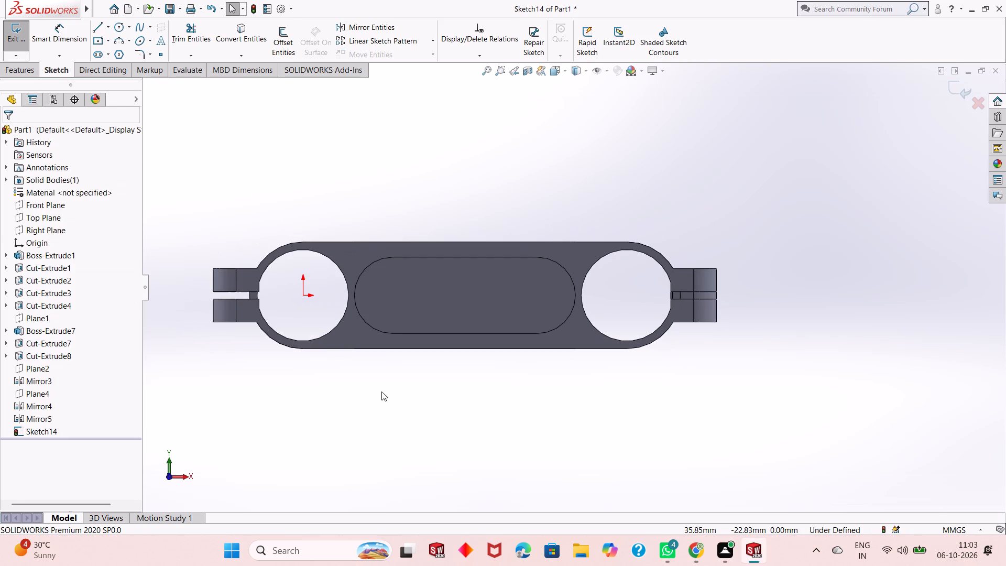
{"action": "key", "text": "ctrl+z"}
Check the lugs and end bores on both sides of the body and undo the last lug mirror, Mirror5.
{"action": "scroll", "coordinate": [381, 391], "scroll_direction": "up", "scroll_amount": 1}
{"action": "middle_click_drag", "start_coordinate": [381, 388], "coordinate": [366, 413]}
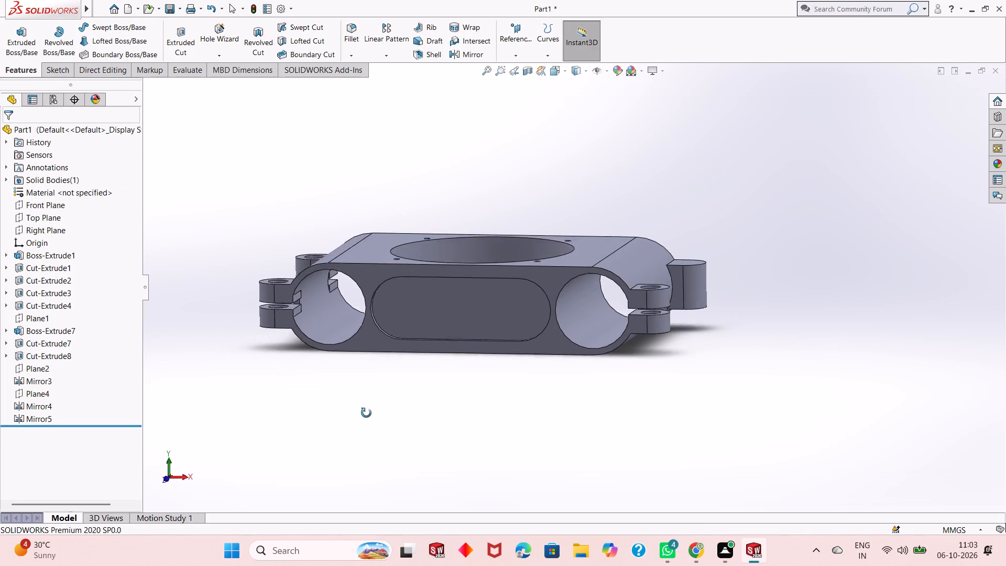
{"action": "middle_click_drag", "start_coordinate": [366, 413], "coordinate": [393, 393]}
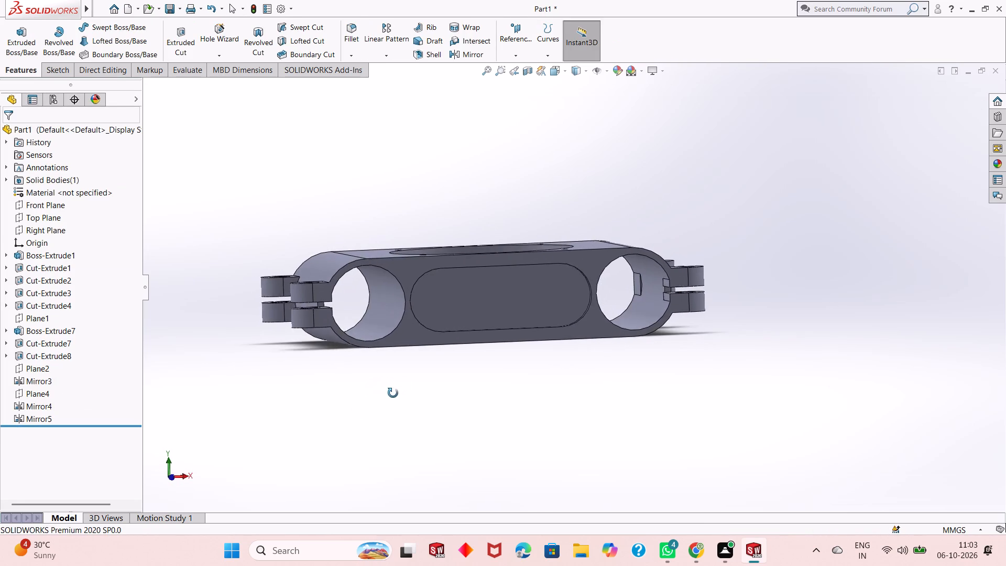
{"action": "middle_click_drag", "start_coordinate": [393, 393], "coordinate": [393, 428]}
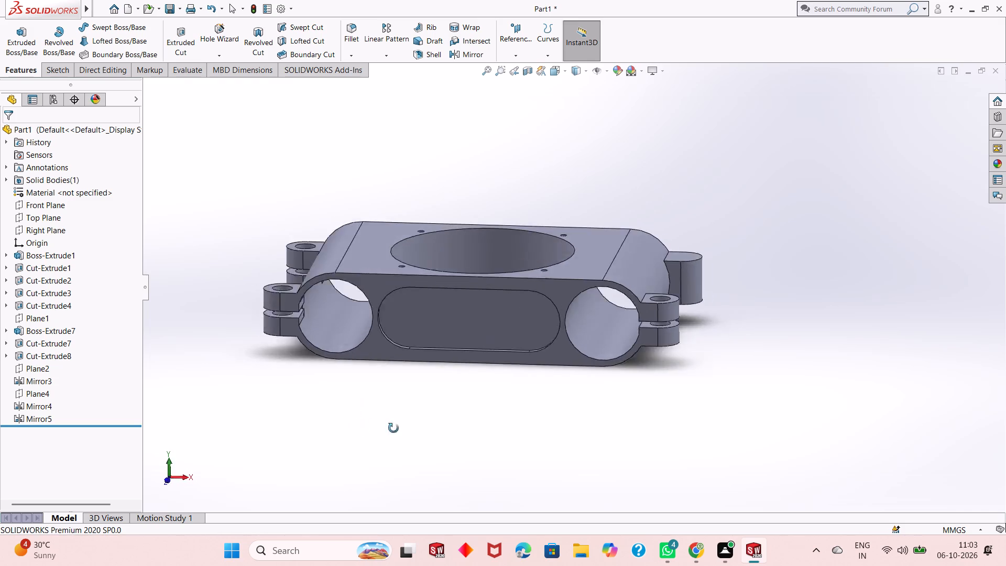
{"action": "middle_click_drag", "start_coordinate": [393, 428], "coordinate": [178, 463]}
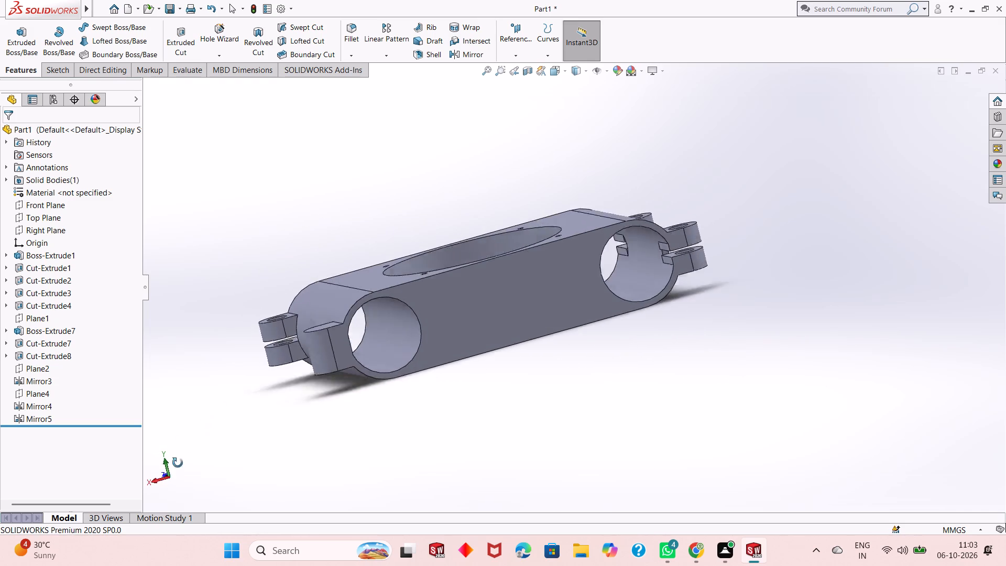
{"action": "middle_click_drag", "start_coordinate": [178, 463], "coordinate": [196, 471]}
{"action": "key", "text": "ctrl+z"}
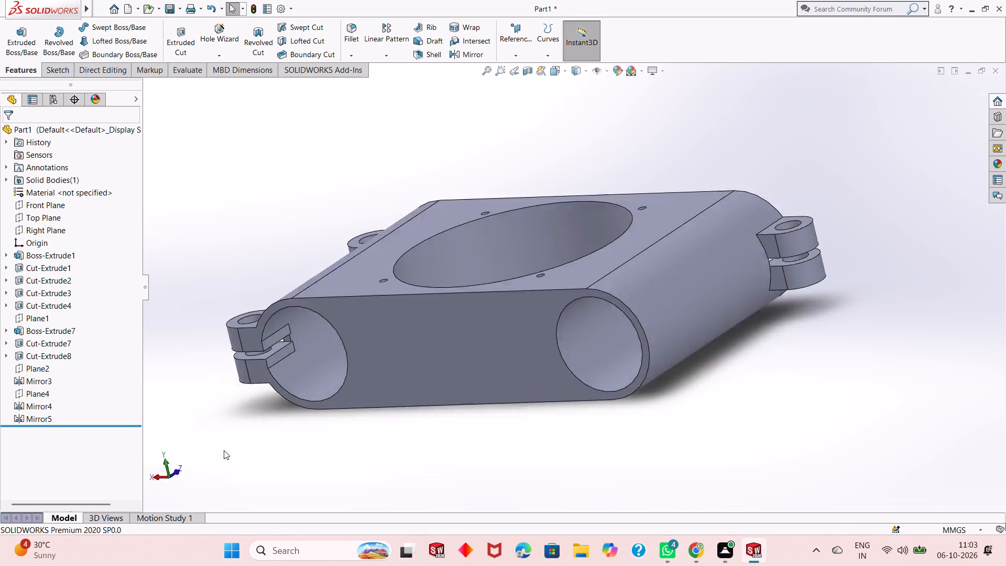
Show Plane2, the reference plane running lengthwise through the body.
{"action": "scroll", "coordinate": [373, 416], "scroll_direction": "up", "scroll_amount": 1}
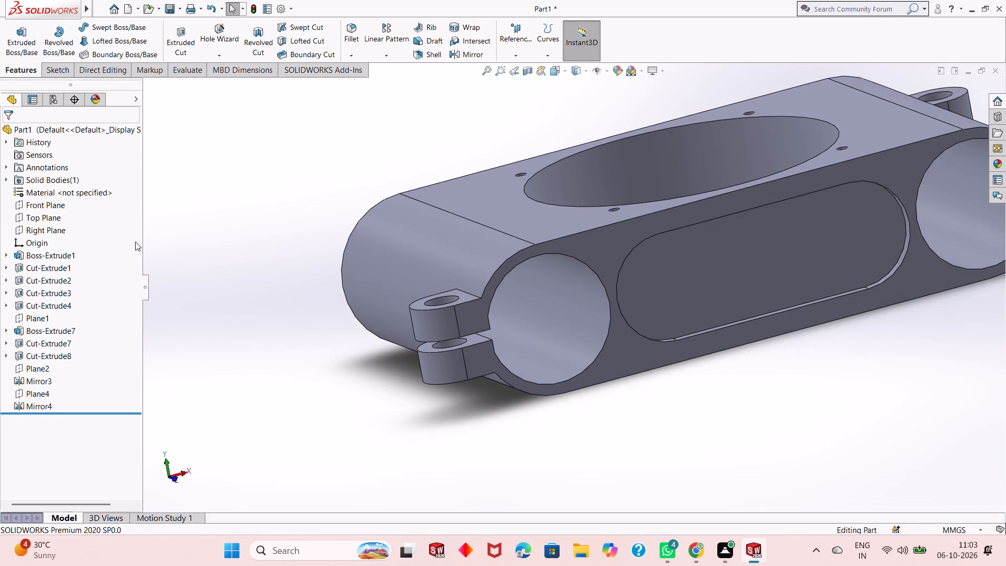
{"action": "left_click", "coordinate": [28, 369]}
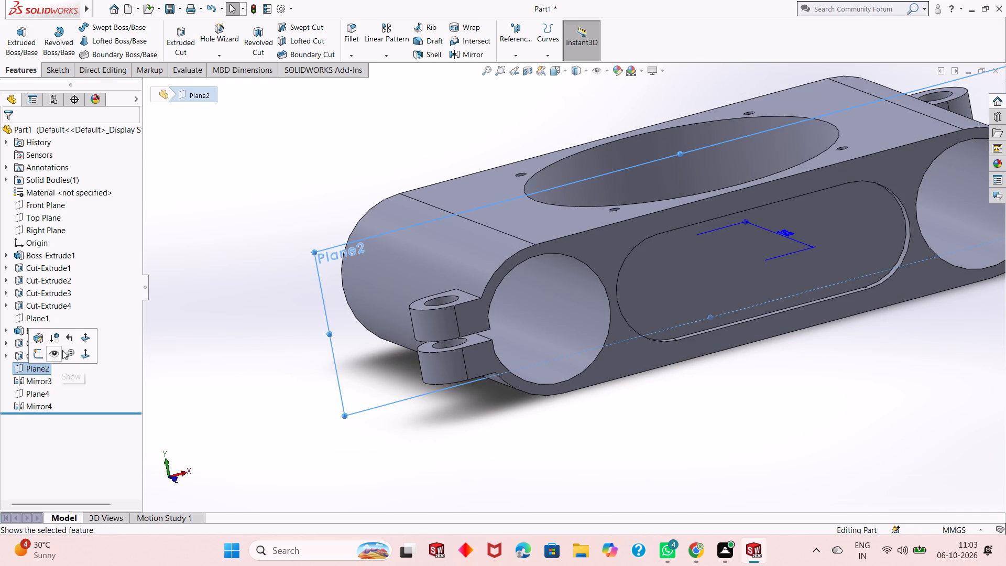
{"action": "left_click", "coordinate": [57, 354]}
{"action": "middle_click_drag", "start_coordinate": [171, 348], "coordinate": [182, 356]}
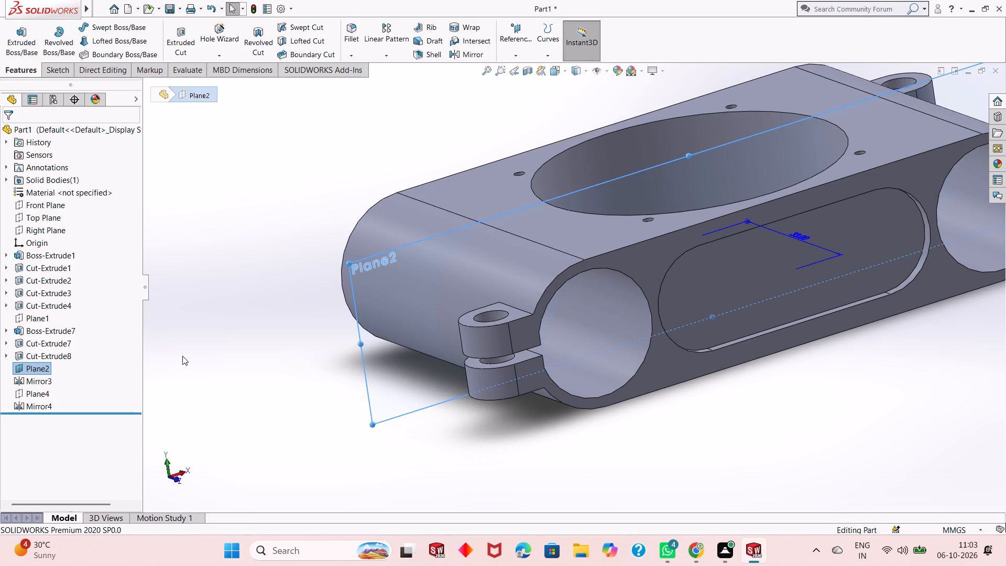
{"action": "key", "text": "Escape"}
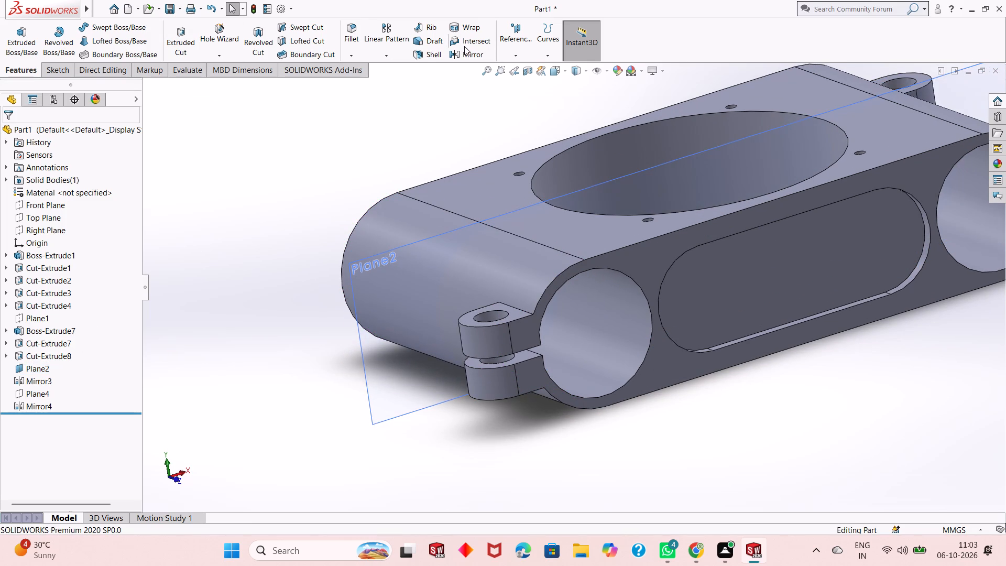
Start a Mirror about Plane2 with Mirror4 as the feature to mirror and expand the feature list for further selections.
{"action": "left_click", "coordinate": [464, 53]}
{"action": "left_click", "coordinate": [373, 394]}
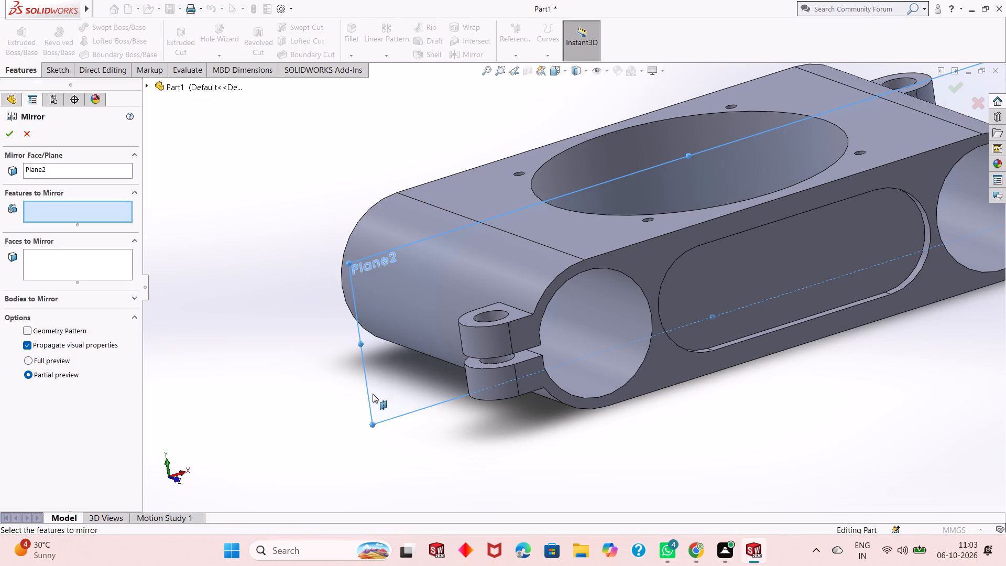
{"action": "left_click", "coordinate": [517, 315]}
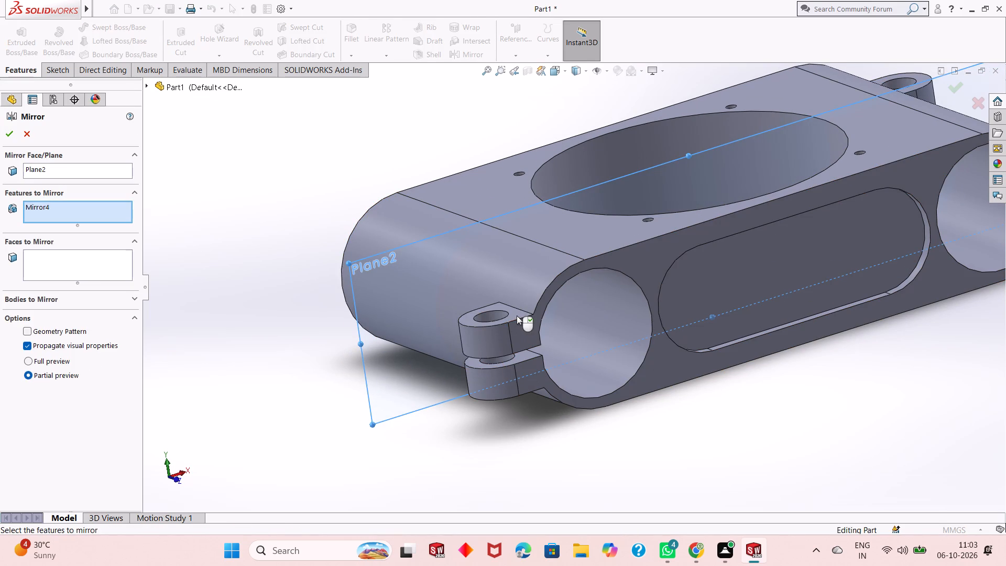
{"action": "left_click", "coordinate": [498, 319]}
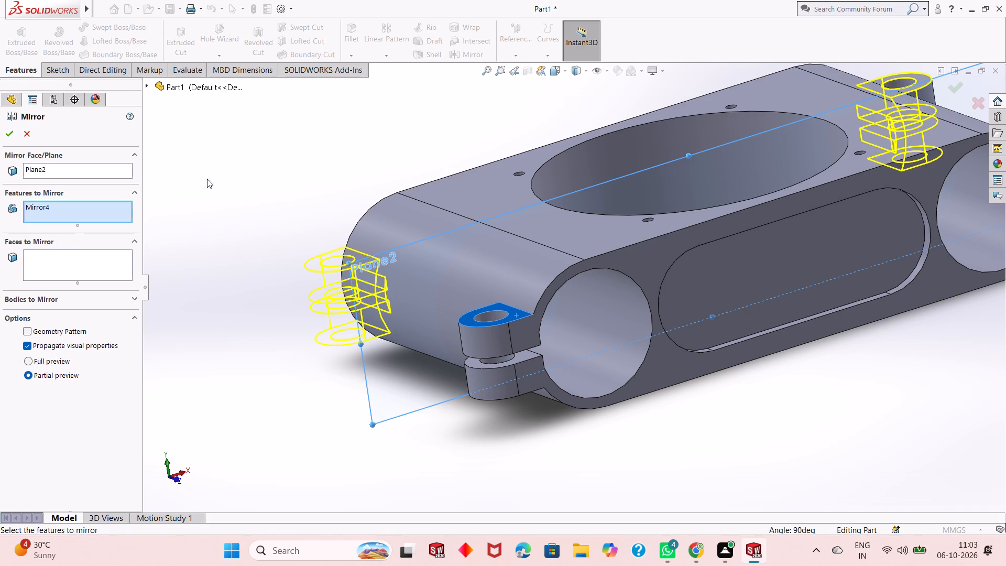
{"action": "left_click", "coordinate": [149, 85]}
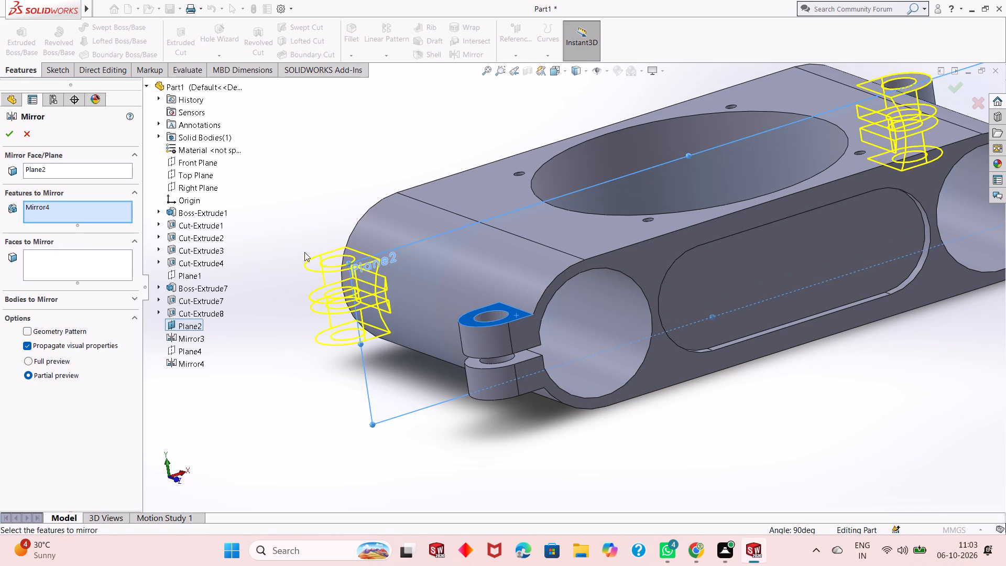
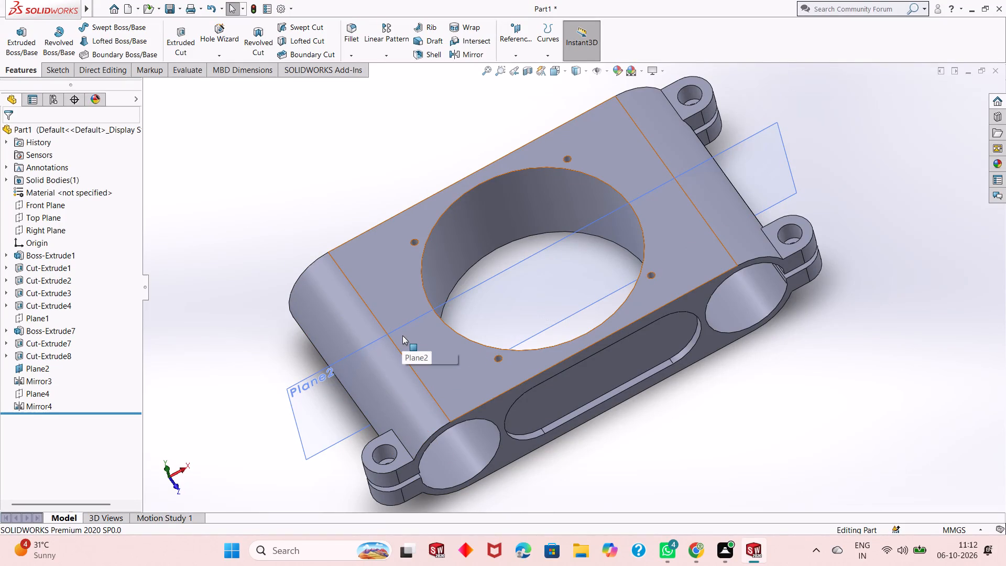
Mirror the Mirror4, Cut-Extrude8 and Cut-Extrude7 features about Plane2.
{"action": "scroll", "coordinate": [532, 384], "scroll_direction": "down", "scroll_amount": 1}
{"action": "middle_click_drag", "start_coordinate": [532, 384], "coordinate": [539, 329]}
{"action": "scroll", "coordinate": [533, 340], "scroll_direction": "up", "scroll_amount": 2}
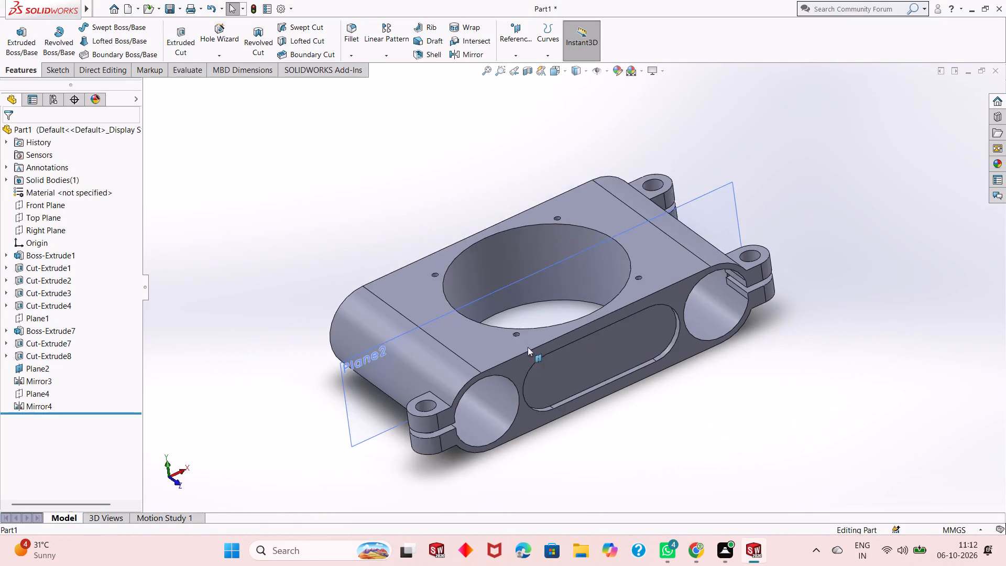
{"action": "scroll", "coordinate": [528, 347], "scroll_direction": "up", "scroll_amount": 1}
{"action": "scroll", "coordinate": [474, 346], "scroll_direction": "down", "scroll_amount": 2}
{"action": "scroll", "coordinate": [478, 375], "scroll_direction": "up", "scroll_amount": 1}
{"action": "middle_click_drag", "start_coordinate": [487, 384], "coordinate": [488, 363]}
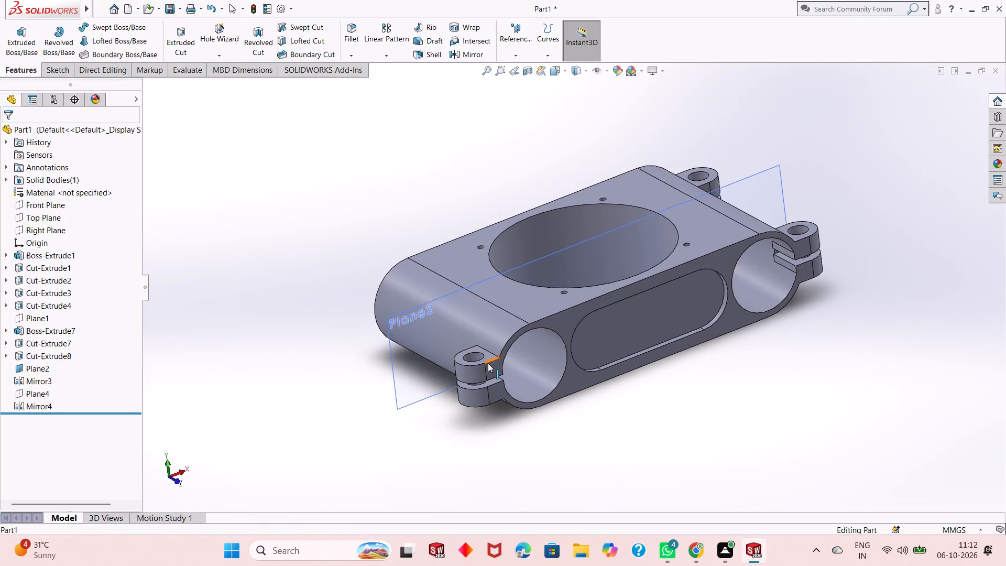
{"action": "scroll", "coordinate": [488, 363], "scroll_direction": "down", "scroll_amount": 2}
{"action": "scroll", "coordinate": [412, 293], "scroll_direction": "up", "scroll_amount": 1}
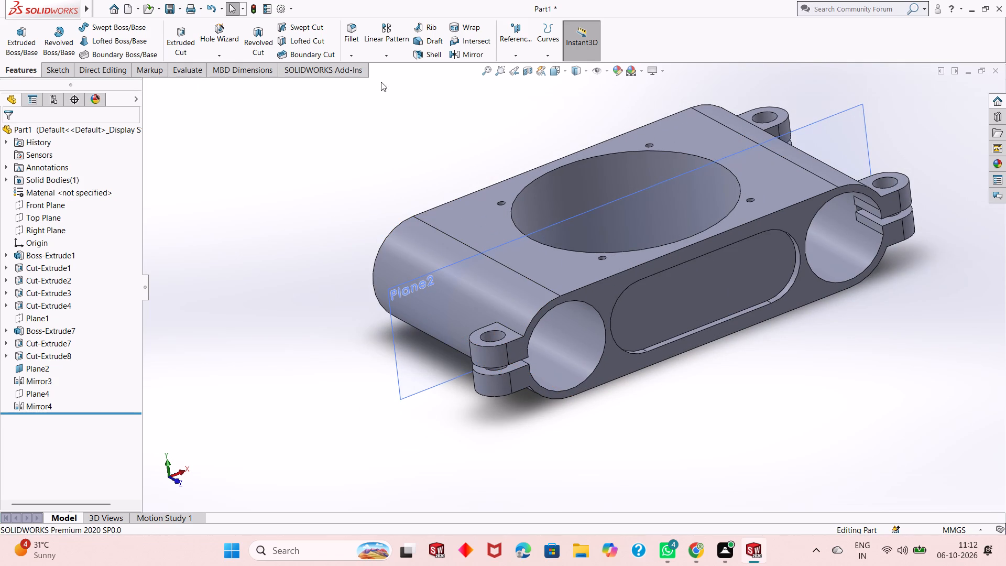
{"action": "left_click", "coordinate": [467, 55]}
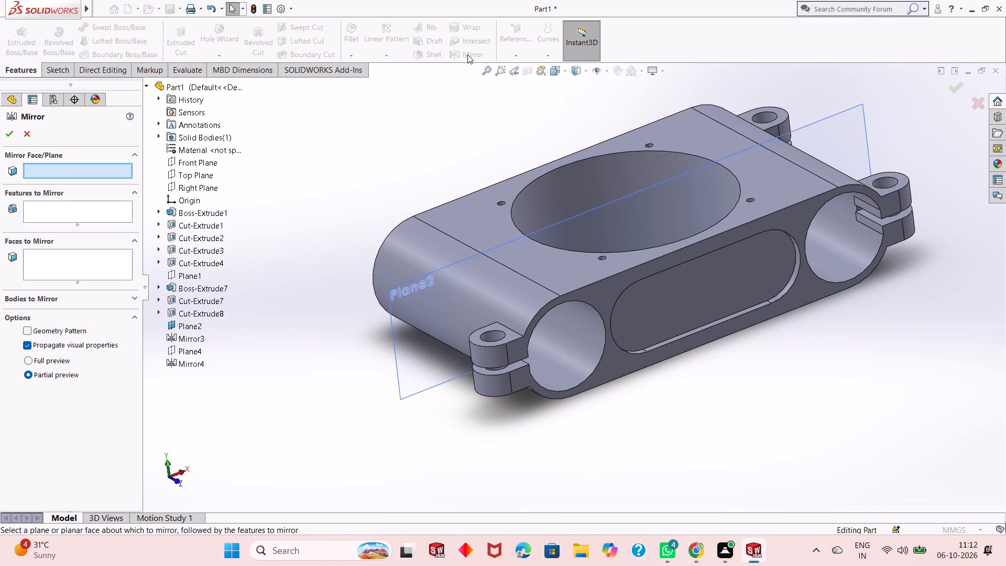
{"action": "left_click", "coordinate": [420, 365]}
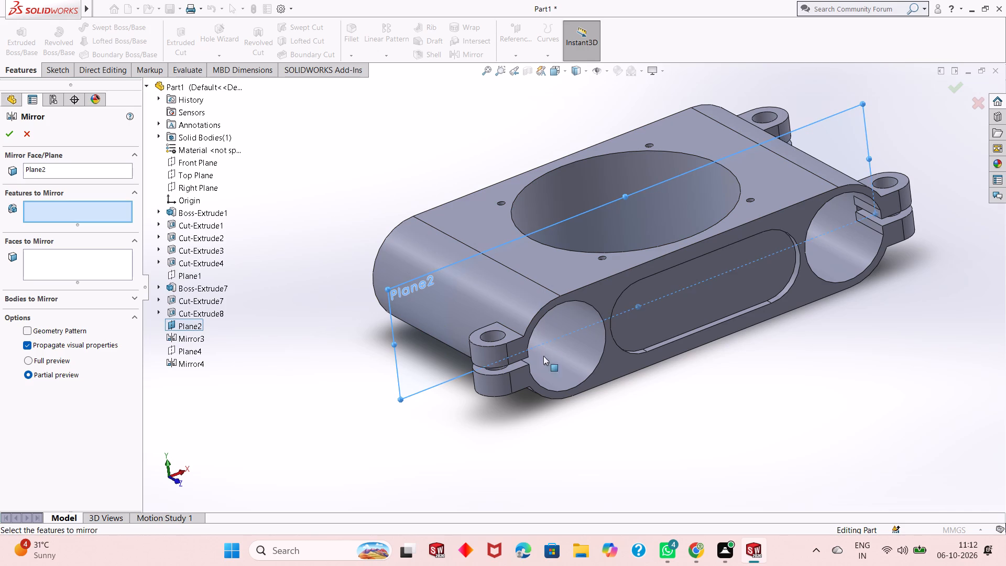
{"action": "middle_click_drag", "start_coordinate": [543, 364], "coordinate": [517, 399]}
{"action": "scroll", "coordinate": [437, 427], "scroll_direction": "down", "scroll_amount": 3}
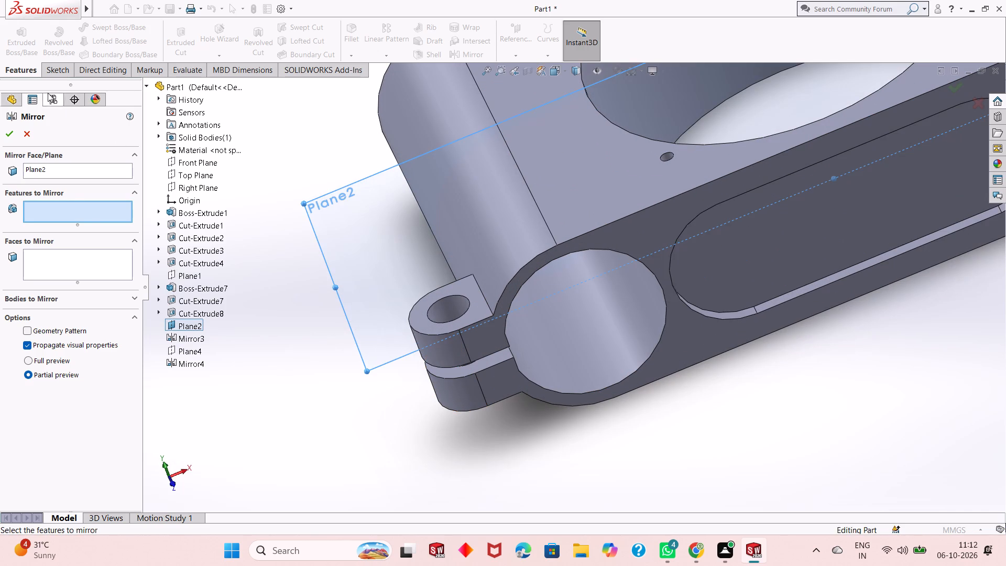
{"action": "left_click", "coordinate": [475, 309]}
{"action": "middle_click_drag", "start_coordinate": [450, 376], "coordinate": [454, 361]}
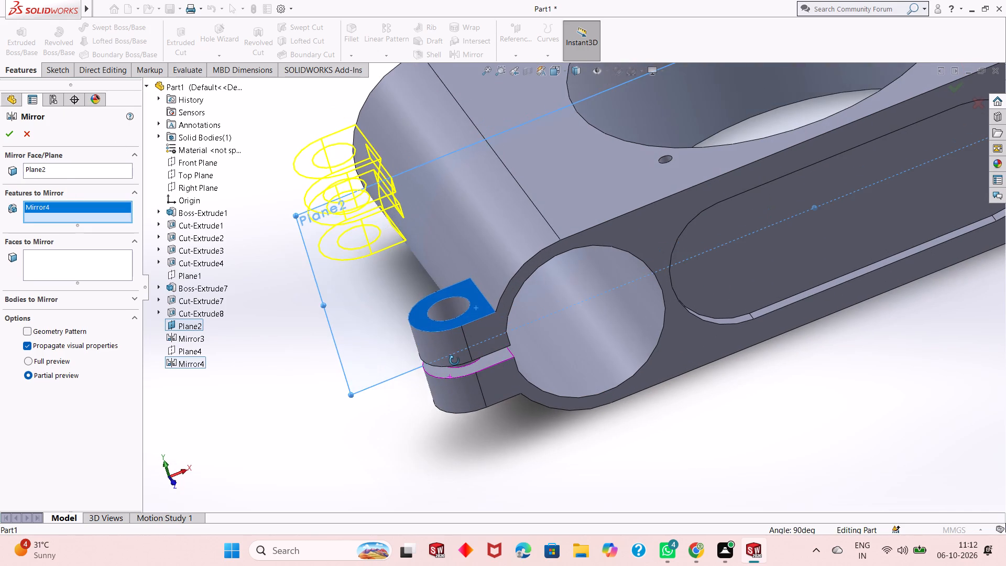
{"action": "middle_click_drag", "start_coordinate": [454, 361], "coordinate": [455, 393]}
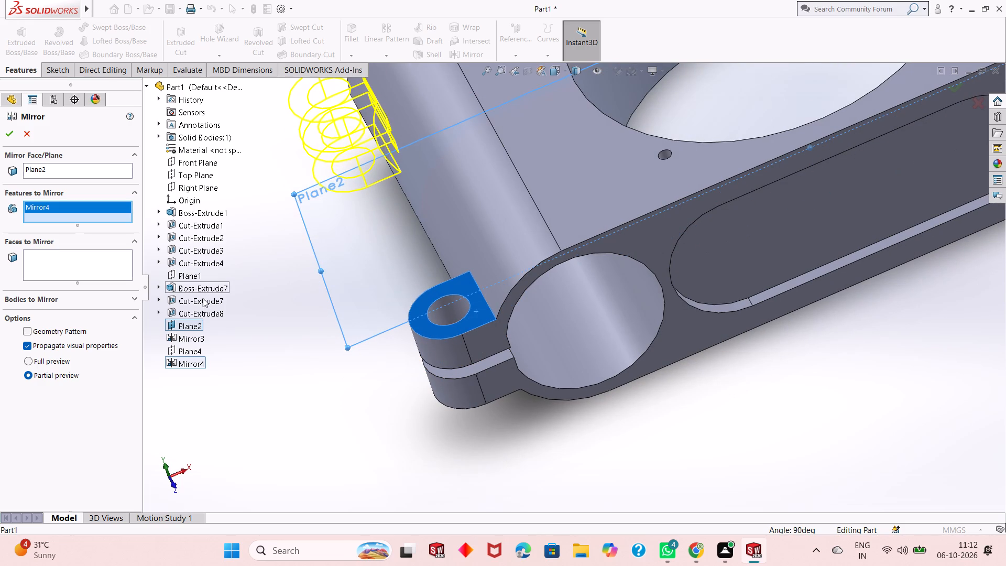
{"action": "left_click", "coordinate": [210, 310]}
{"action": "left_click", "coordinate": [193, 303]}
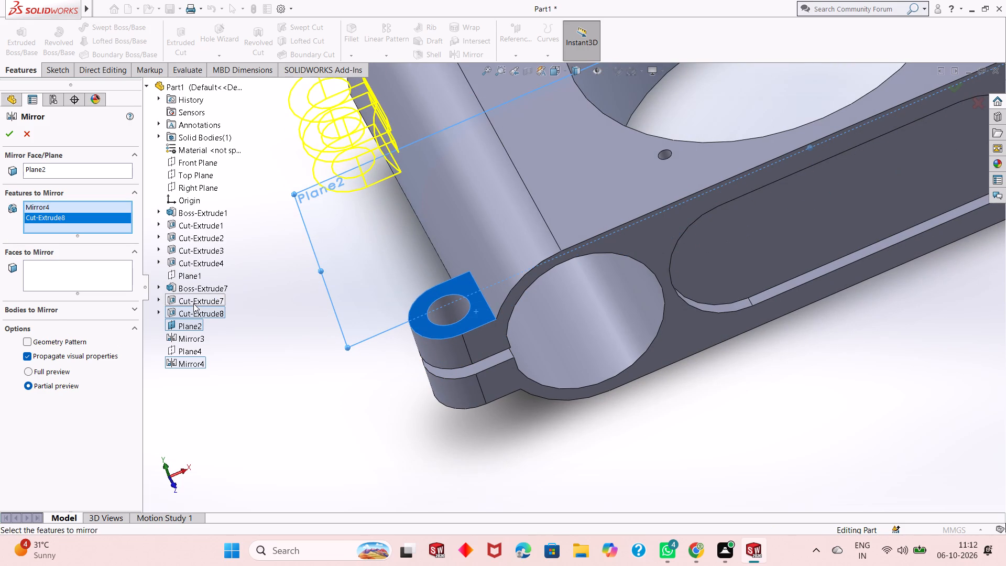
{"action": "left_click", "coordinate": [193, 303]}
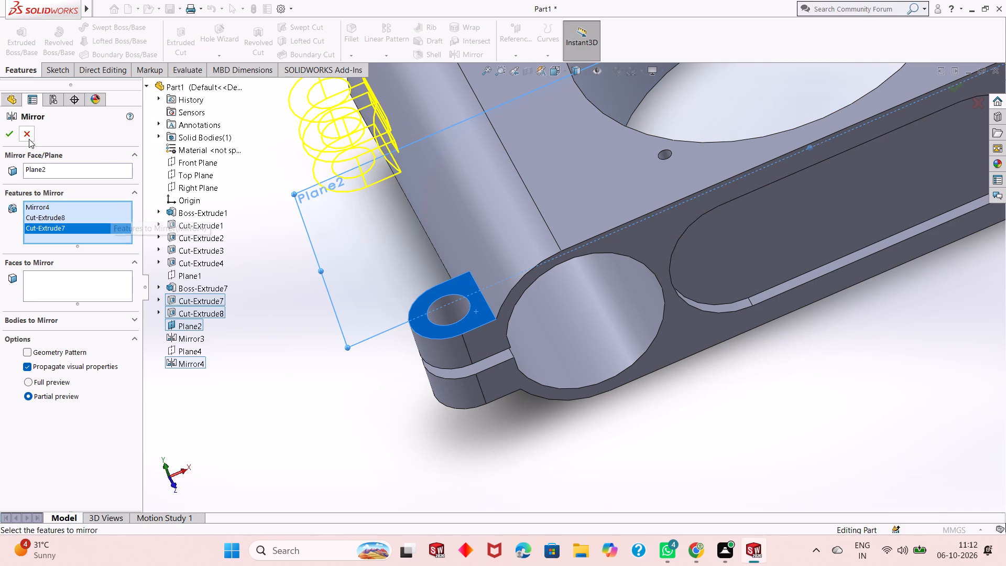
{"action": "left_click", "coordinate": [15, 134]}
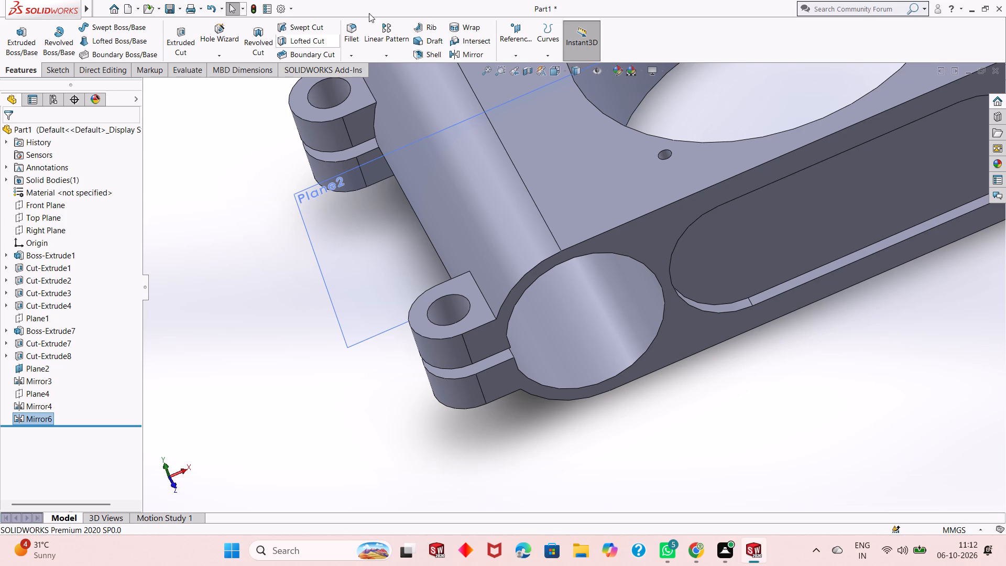
Examine the mirrored clamp lugs around the body from above and from the side.
{"action": "scroll", "coordinate": [398, 368], "scroll_direction": "up", "scroll_amount": 1}
{"action": "scroll", "coordinate": [448, 374], "scroll_direction": "up", "scroll_amount": 4}
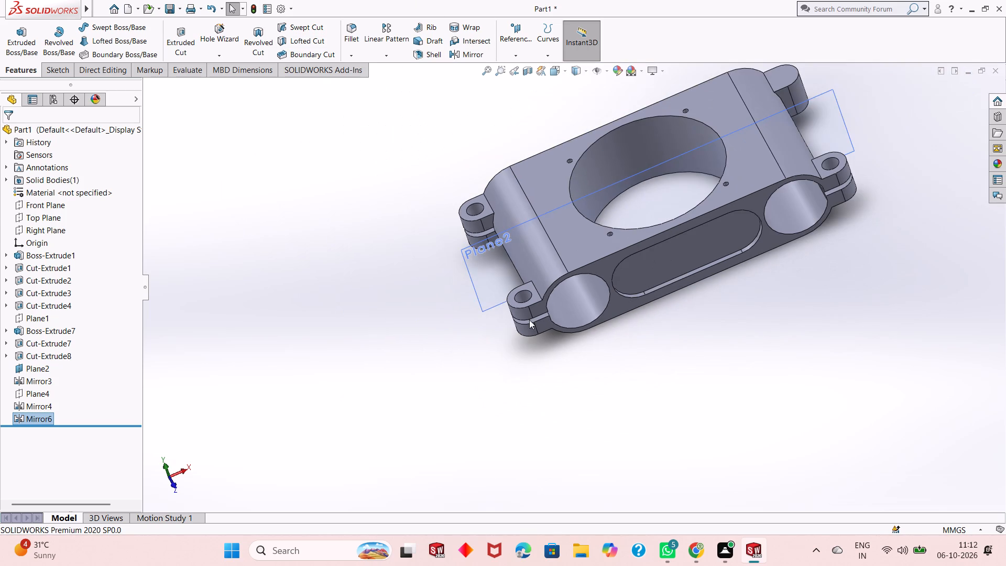
{"action": "scroll", "coordinate": [709, 134], "scroll_direction": "down", "scroll_amount": 3}
{"action": "scroll", "coordinate": [653, 384], "scroll_direction": "up", "scroll_amount": 1}
{"action": "middle_click_drag", "start_coordinate": [660, 425], "coordinate": [669, 410]}
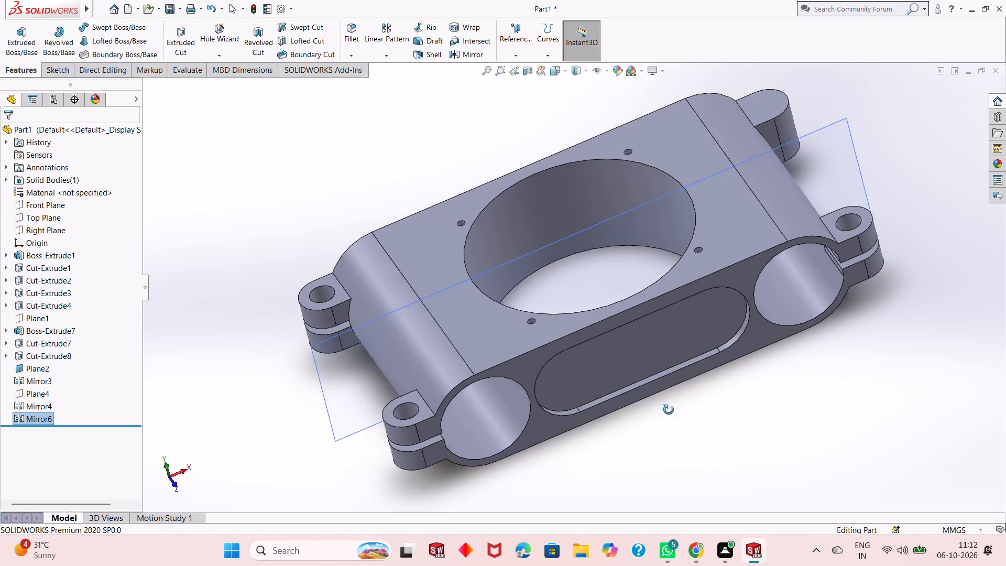
{"action": "middle_click_drag", "start_coordinate": [669, 410], "coordinate": [697, 310]}
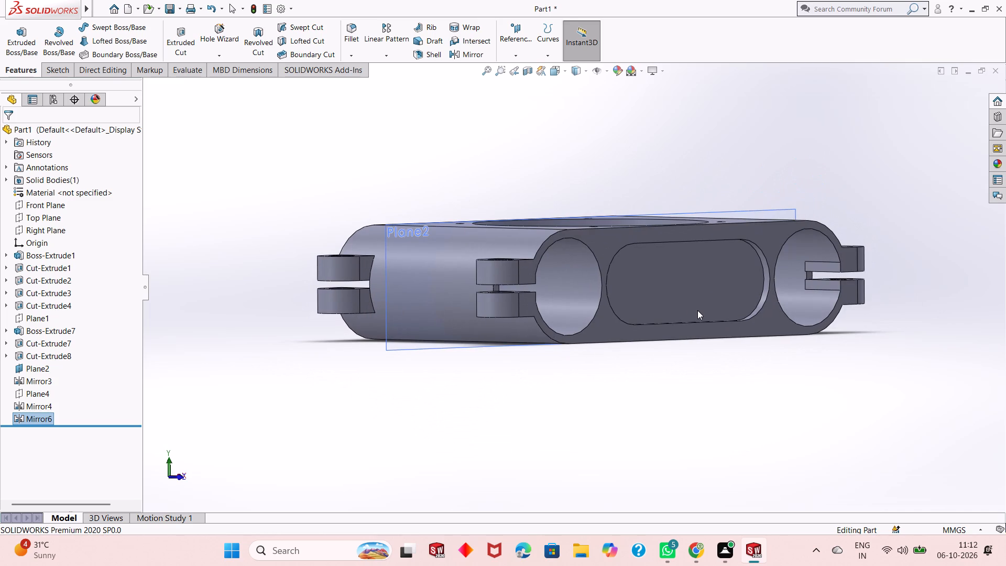
{"action": "middle_click_drag", "start_coordinate": [443, 280], "coordinate": [417, 387]}
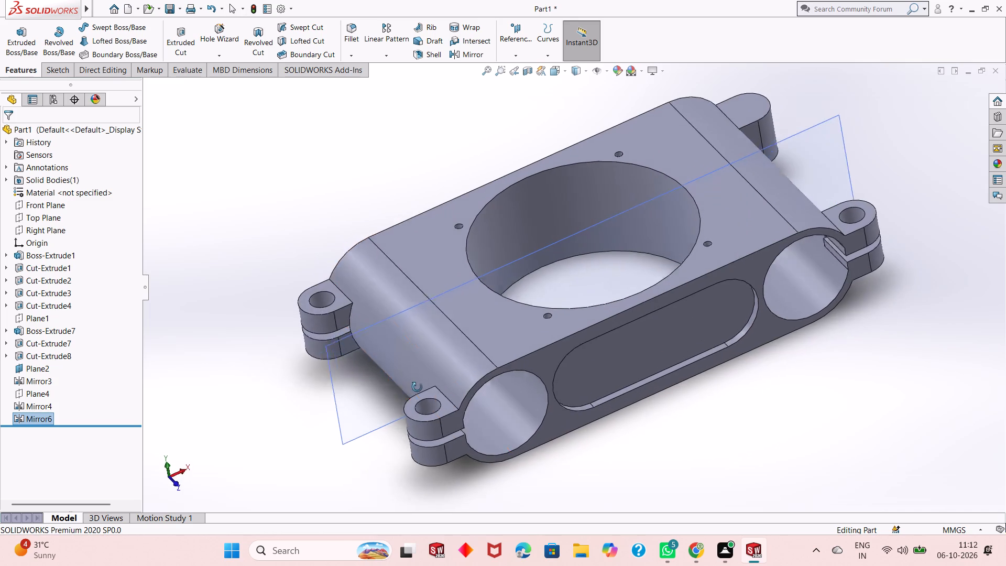
{"action": "middle_click_drag", "start_coordinate": [417, 387], "coordinate": [417, 389]}
{"action": "scroll", "coordinate": [417, 389], "scroll_direction": "up", "scroll_amount": 2}
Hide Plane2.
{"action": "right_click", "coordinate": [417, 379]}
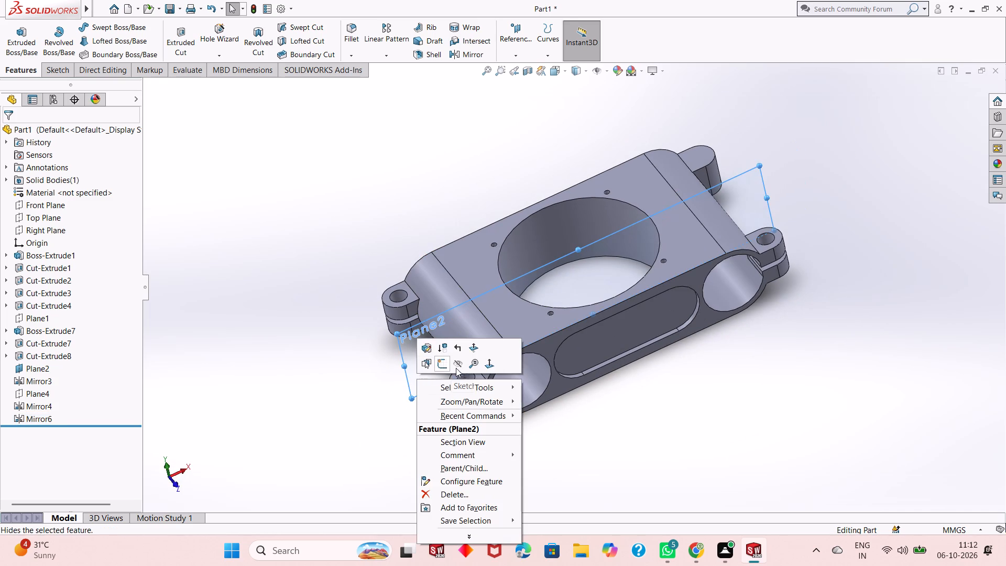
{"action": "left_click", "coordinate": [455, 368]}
Examine the four clamp lugs, their holes and slits from the front and back of the body.
{"action": "scroll", "coordinate": [565, 348], "scroll_direction": "up", "scroll_amount": 2}
{"action": "scroll", "coordinate": [577, 264], "scroll_direction": "down", "scroll_amount": 5}
{"action": "middle_click_drag", "start_coordinate": [436, 377], "coordinate": [422, 297]}
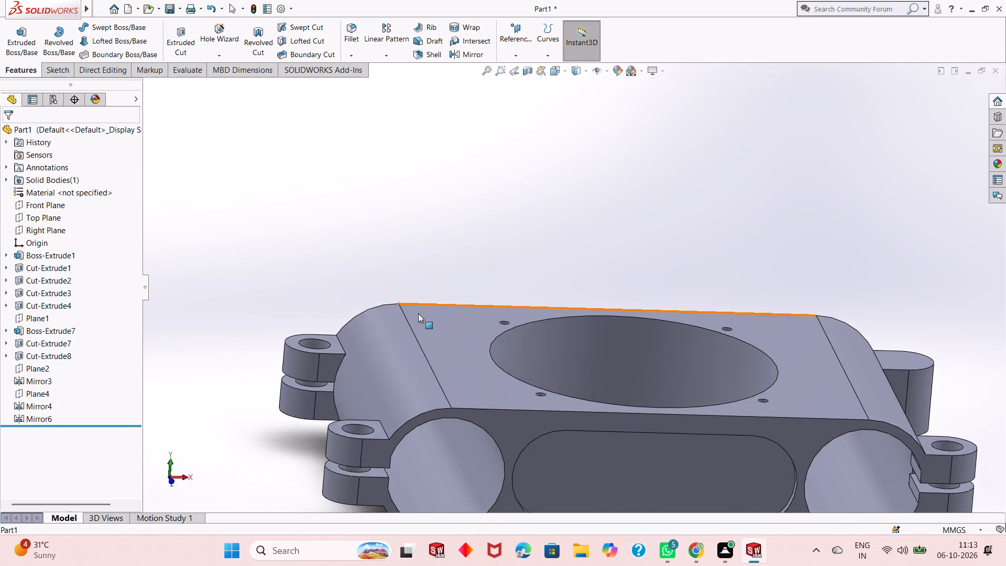
{"action": "scroll", "coordinate": [421, 368], "scroll_direction": "up", "scroll_amount": 2}
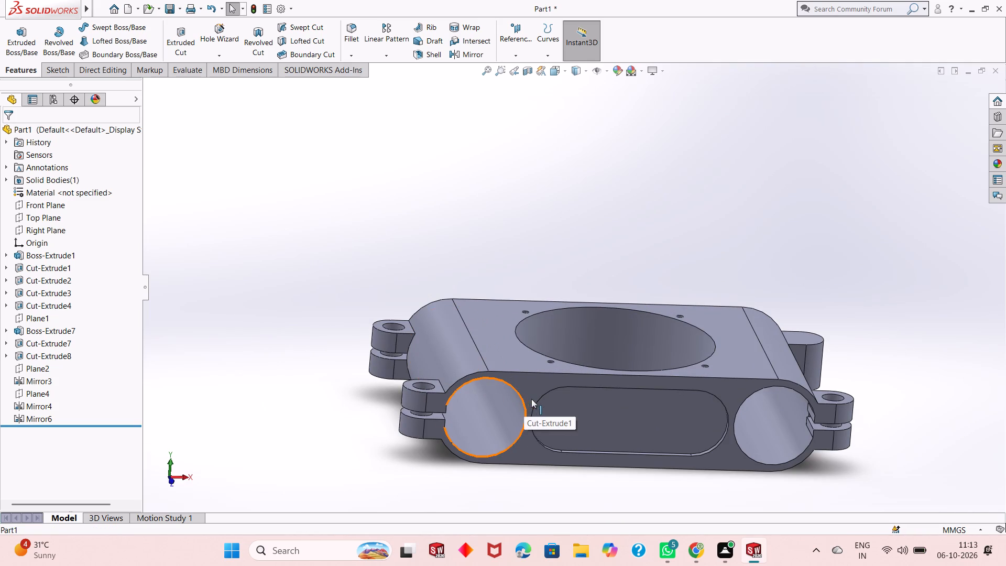
{"action": "middle_click_drag", "start_coordinate": [620, 342], "coordinate": [615, 376]}
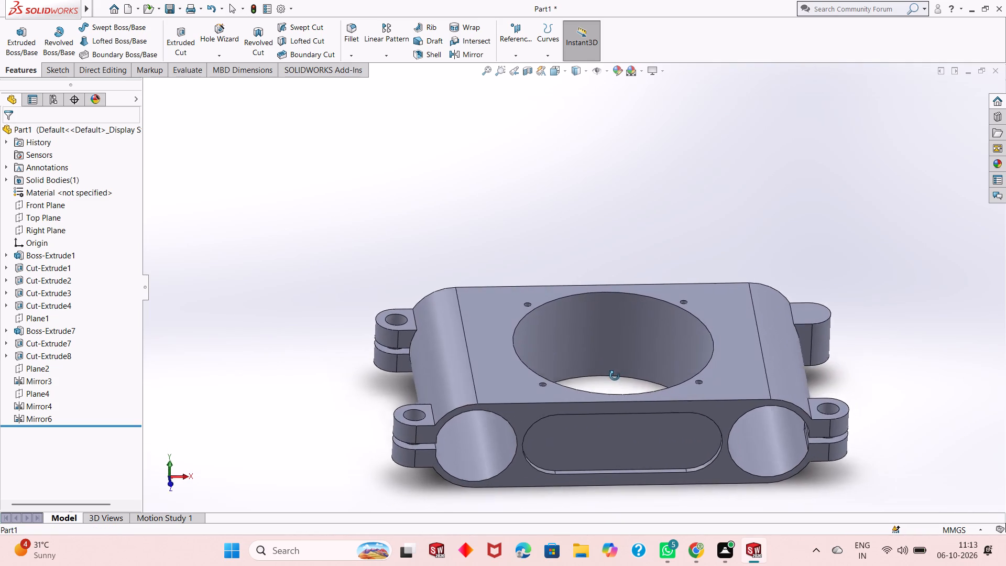
{"action": "middle_click_drag", "start_coordinate": [615, 376], "coordinate": [606, 395]}
{"action": "middle_click_drag", "start_coordinate": [834, 374], "coordinate": [824, 356]}
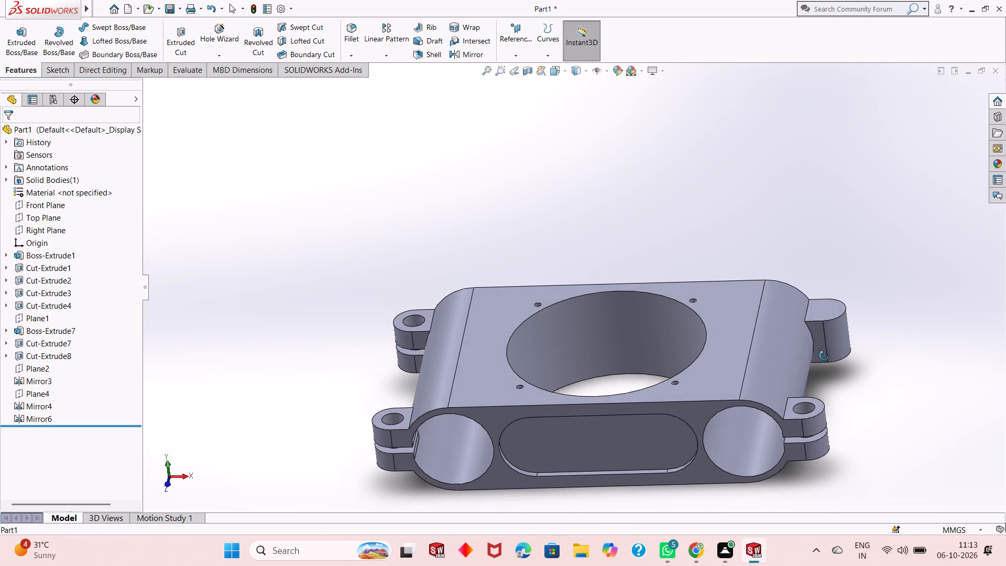
{"action": "middle_click_drag", "start_coordinate": [824, 356], "coordinate": [625, 515]}
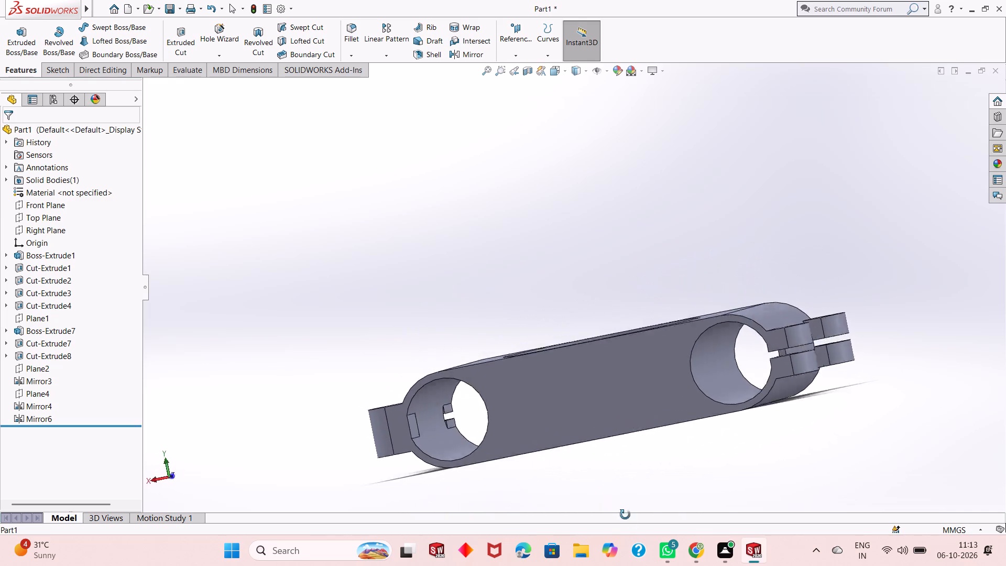
{"action": "middle_click_drag", "start_coordinate": [625, 515], "coordinate": [655, 550]}
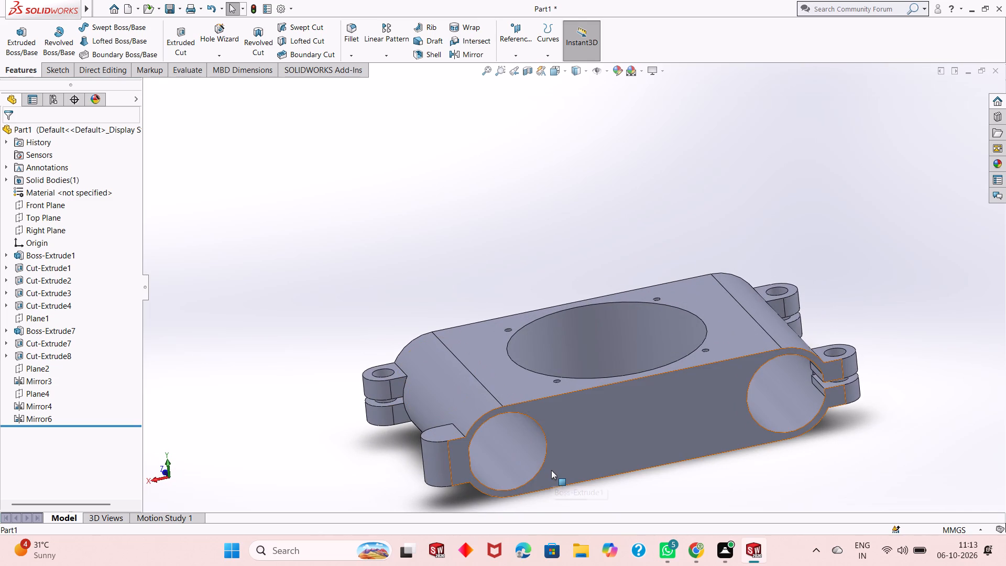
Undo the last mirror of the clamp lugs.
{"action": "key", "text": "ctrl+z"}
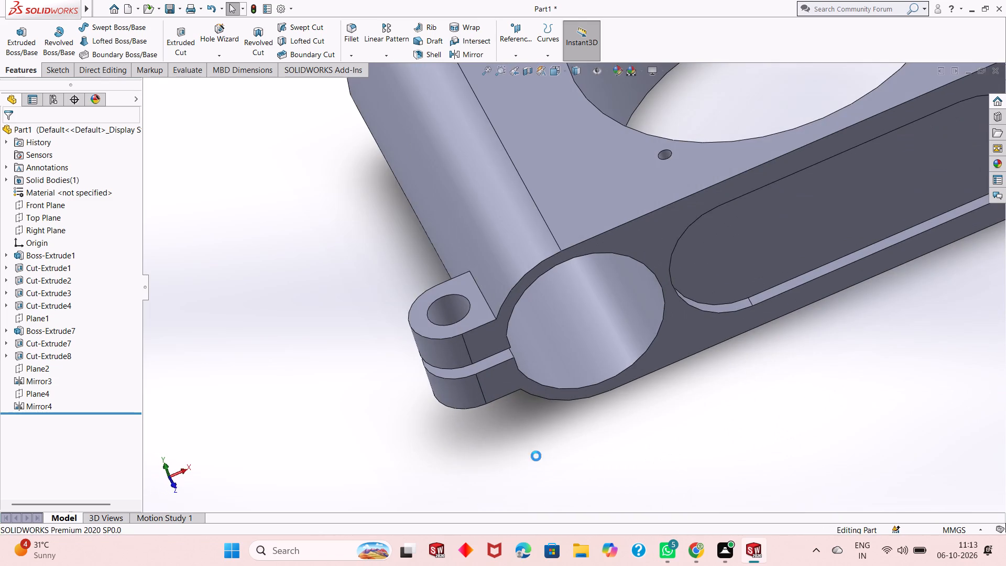
Show Plane2 in the model again.
{"action": "scroll", "coordinate": [533, 452], "scroll_direction": "up", "scroll_amount": 8}
{"action": "scroll", "coordinate": [782, 126], "scroll_direction": "down", "scroll_amount": 1}
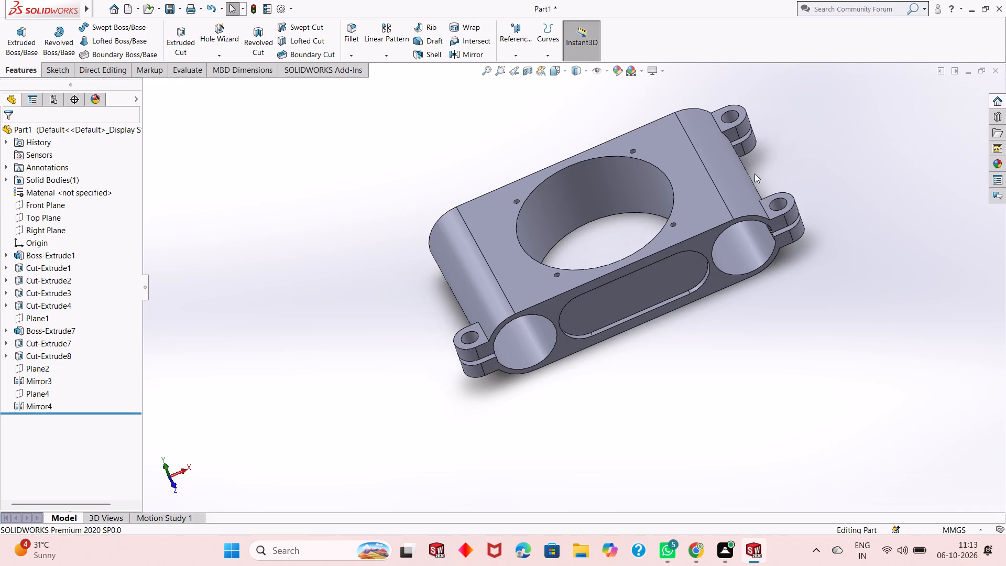
{"action": "scroll", "coordinate": [754, 173], "scroll_direction": "down", "scroll_amount": 3}
{"action": "scroll", "coordinate": [568, 398], "scroll_direction": "up", "scroll_amount": 2}
{"action": "middle_click_drag", "start_coordinate": [541, 438], "coordinate": [555, 376]}
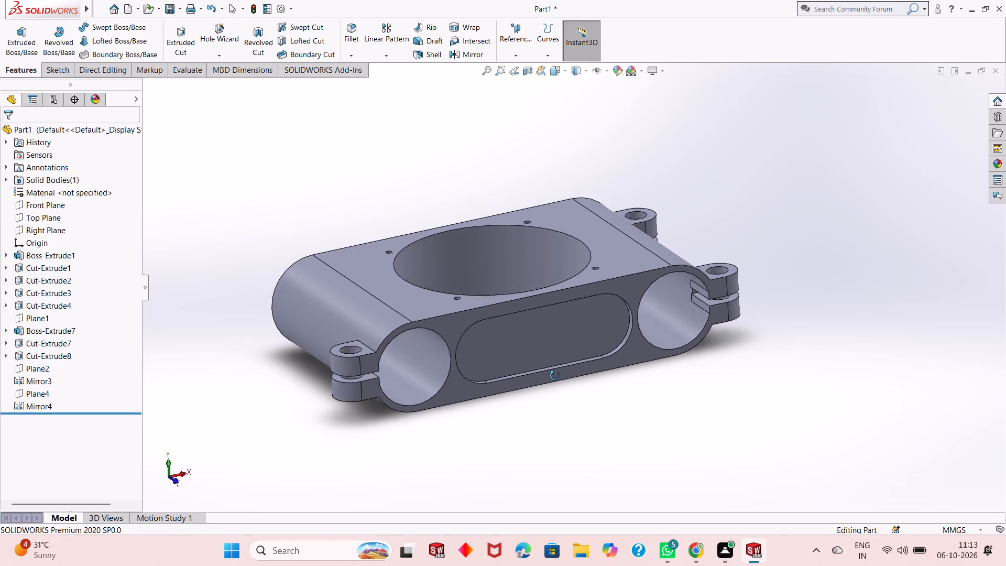
{"action": "middle_click_drag", "start_coordinate": [555, 376], "coordinate": [553, 383]}
{"action": "scroll", "coordinate": [519, 389], "scroll_direction": "up", "scroll_amount": 1}
{"action": "scroll", "coordinate": [443, 346], "scroll_direction": "down", "scroll_amount": 1}
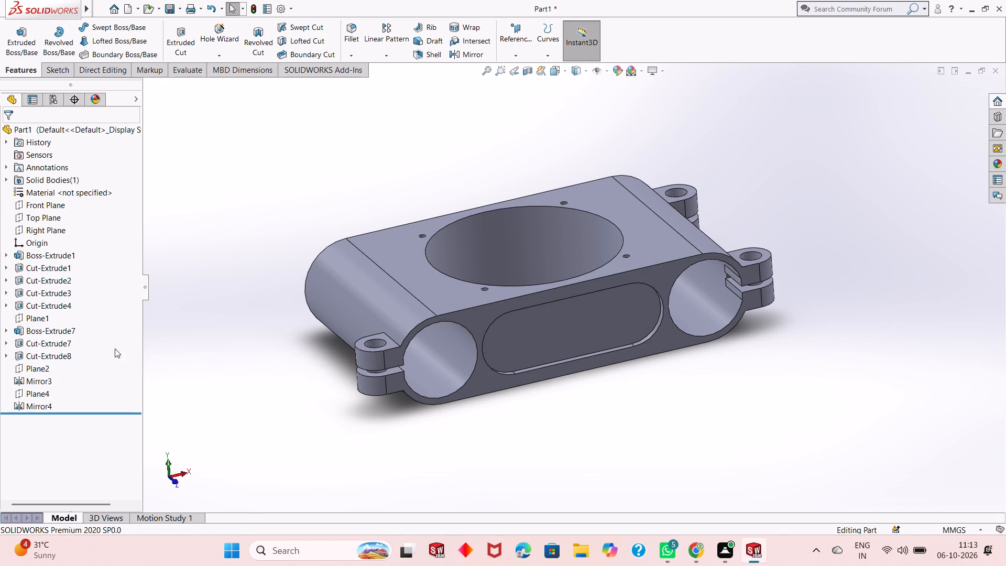
{"action": "left_click", "coordinate": [42, 371]}
{"action": "left_click", "coordinate": [68, 354]}
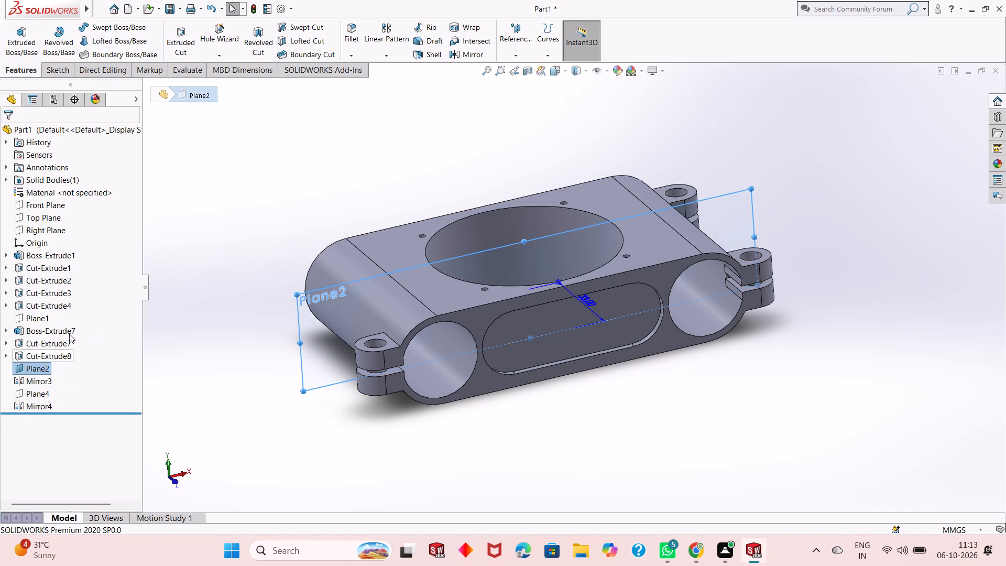
{"action": "key", "text": "Escape"}
Mirror the clamp lug features Mirror4, Cut-Extrude8, Cut-Extrude7 and Boss-Extrude7 about Plane2.
{"action": "left_click", "coordinate": [453, 50]}
{"action": "left_click", "coordinate": [313, 368]}
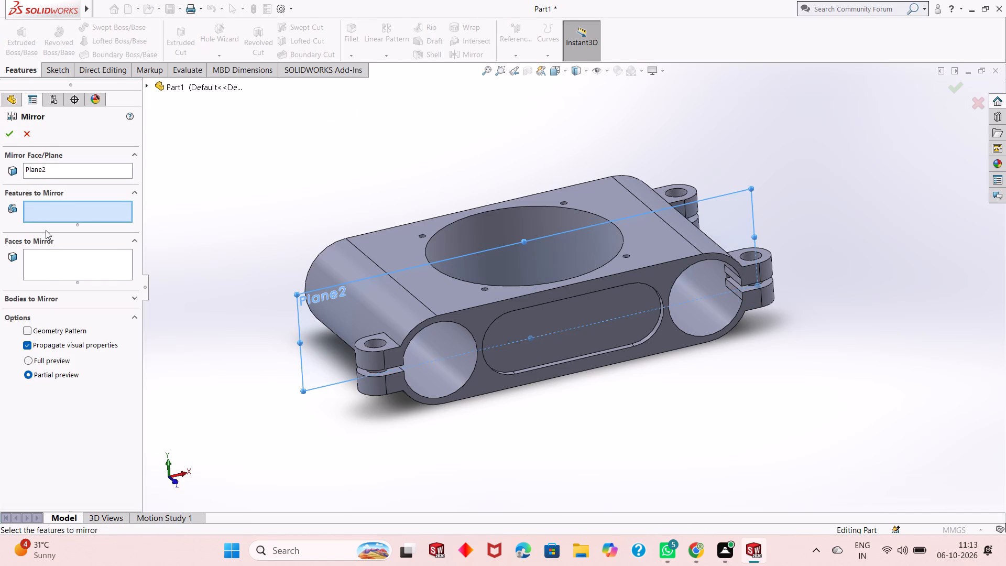
{"action": "middle_click_drag", "start_coordinate": [375, 365], "coordinate": [376, 426]}
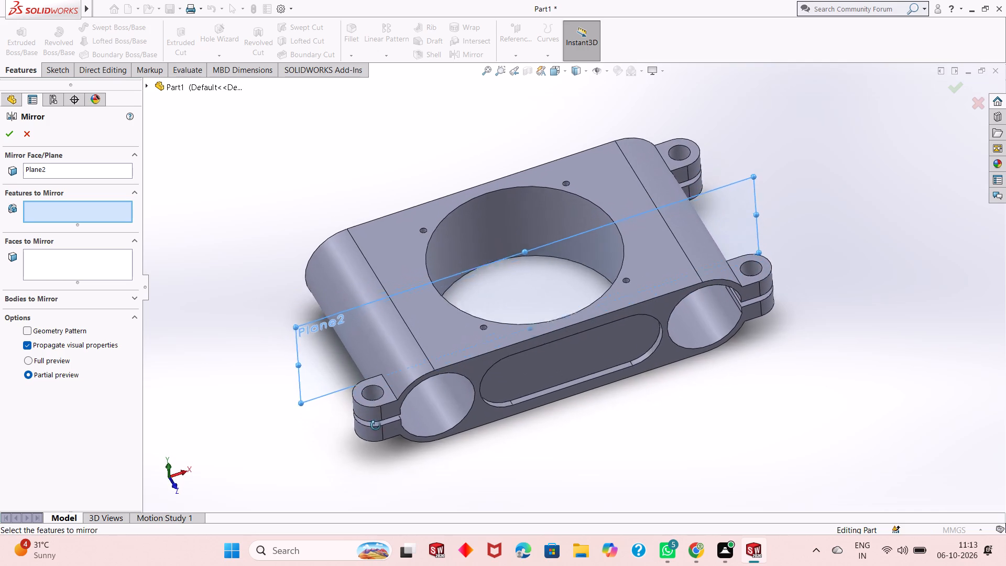
{"action": "middle_click_drag", "start_coordinate": [376, 426], "coordinate": [377, 431]}
{"action": "scroll", "coordinate": [377, 431], "scroll_direction": "up", "scroll_amount": 1}
{"action": "scroll", "coordinate": [406, 419], "scroll_direction": "down", "scroll_amount": 2}
{"action": "scroll", "coordinate": [390, 406], "scroll_direction": "up", "scroll_amount": 2}
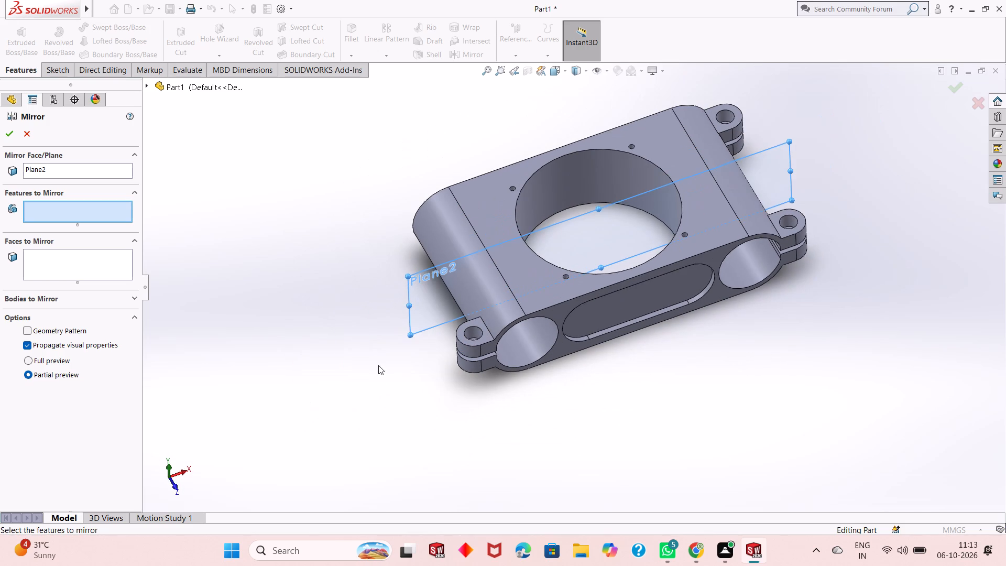
{"action": "scroll", "coordinate": [689, 246], "scroll_direction": "down", "scroll_amount": 2}
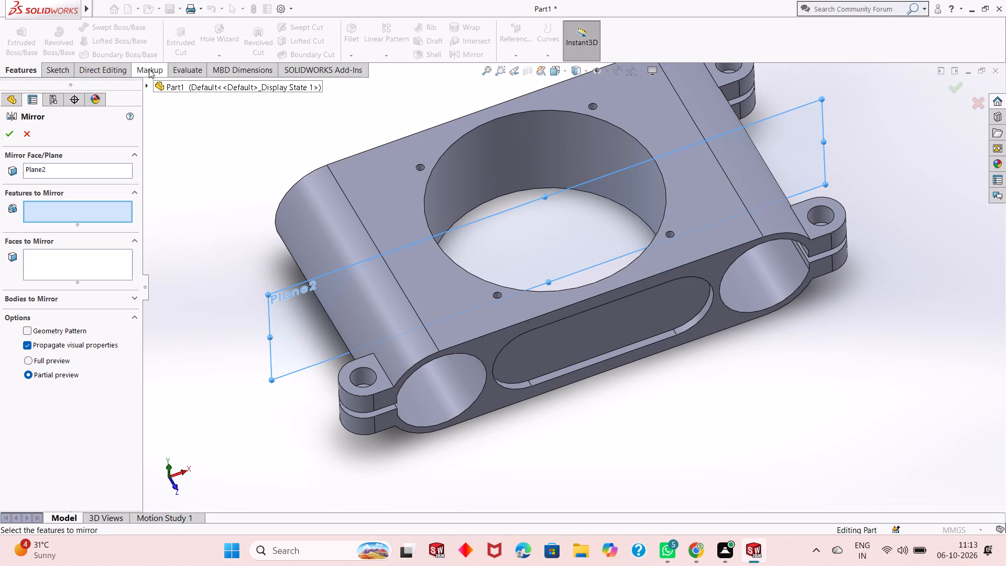
{"action": "left_click", "coordinate": [148, 84]}
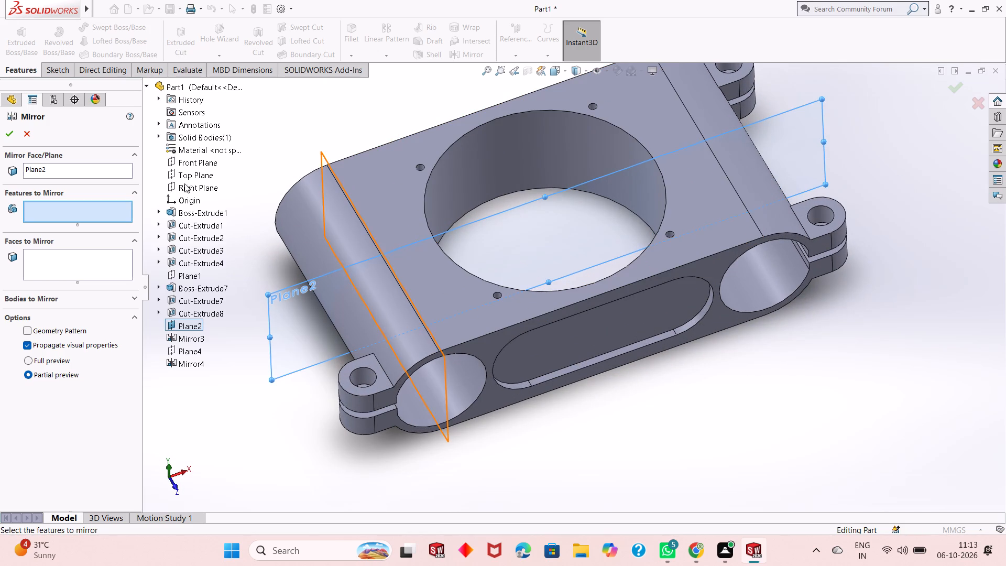
{"action": "left_click", "coordinate": [376, 387]}
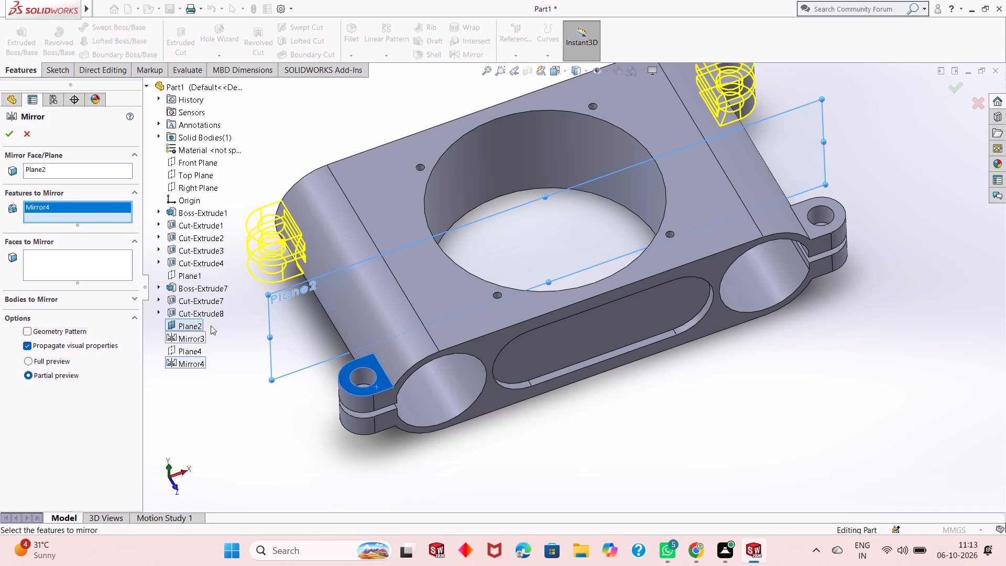
{"action": "left_click", "coordinate": [213, 310]}
{"action": "left_click", "coordinate": [193, 301]}
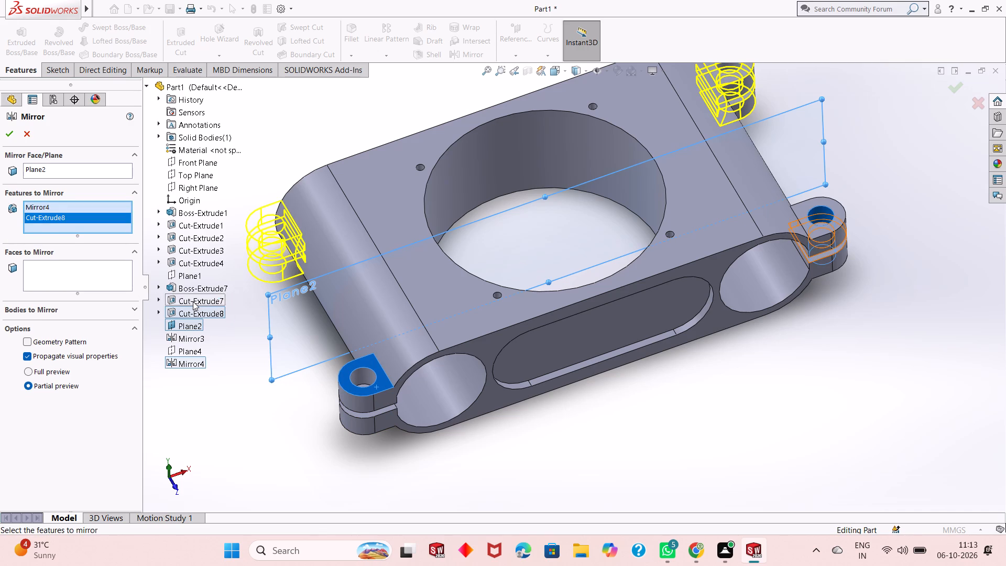
{"action": "left_click", "coordinate": [193, 301]}
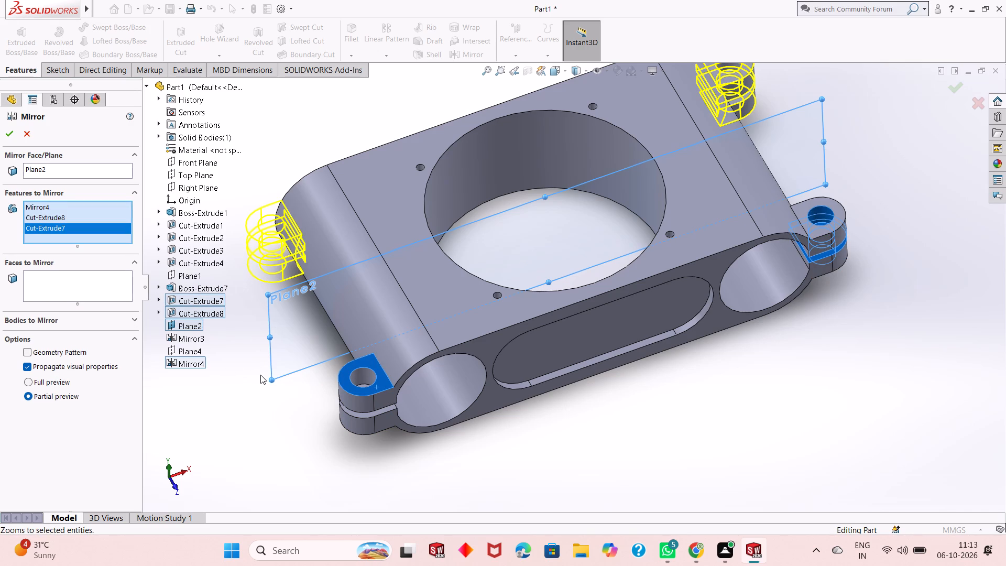
{"action": "middle_click_drag", "start_coordinate": [324, 402], "coordinate": [315, 357]}
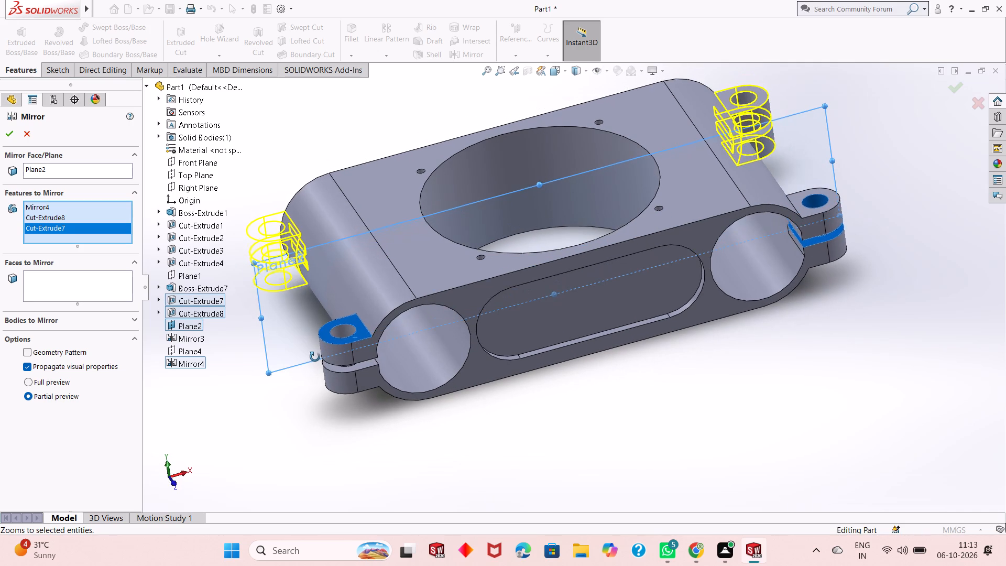
{"action": "middle_click_drag", "start_coordinate": [315, 357], "coordinate": [314, 372]}
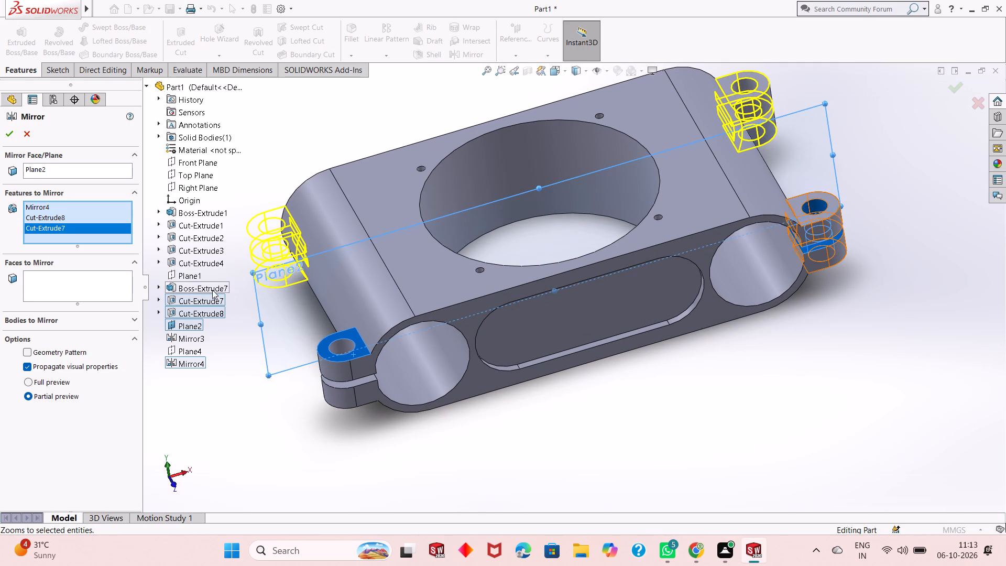
{"action": "left_click", "coordinate": [212, 290]}
{"action": "left_click", "coordinate": [7, 135]}
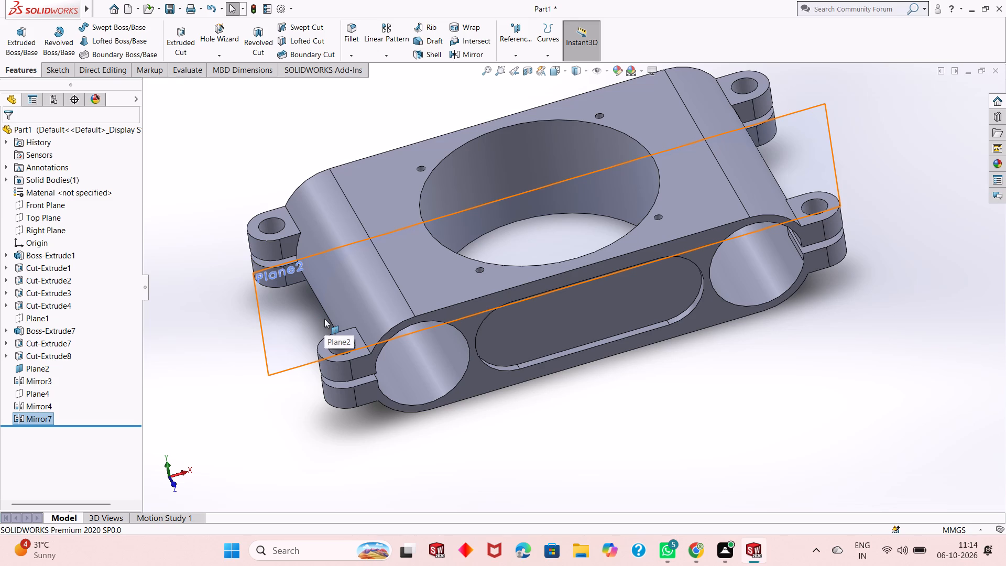
{"action": "key", "text": "Escape"}
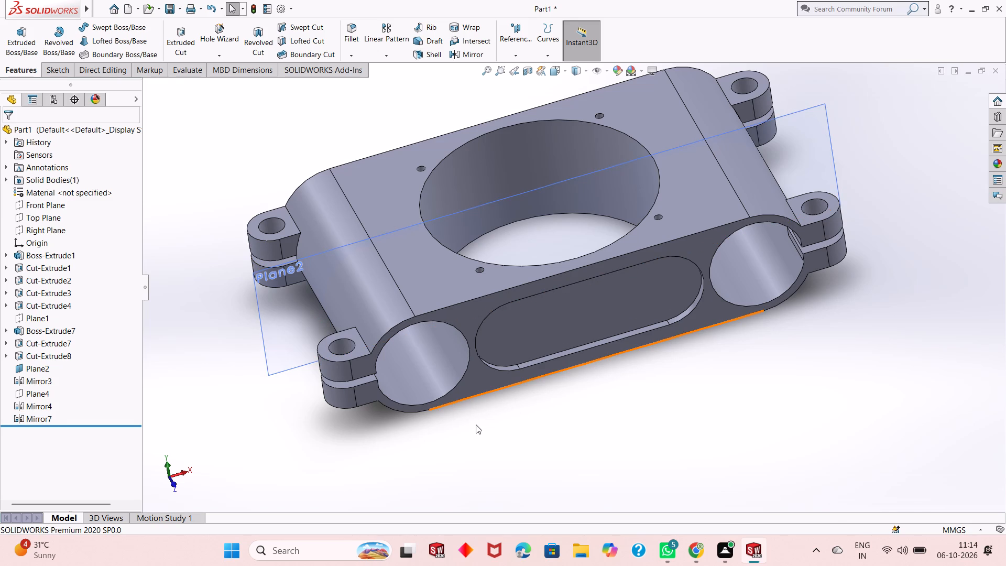
Hide Plane2 in the model.
{"action": "middle_click_drag", "start_coordinate": [476, 424], "coordinate": [483, 390]}
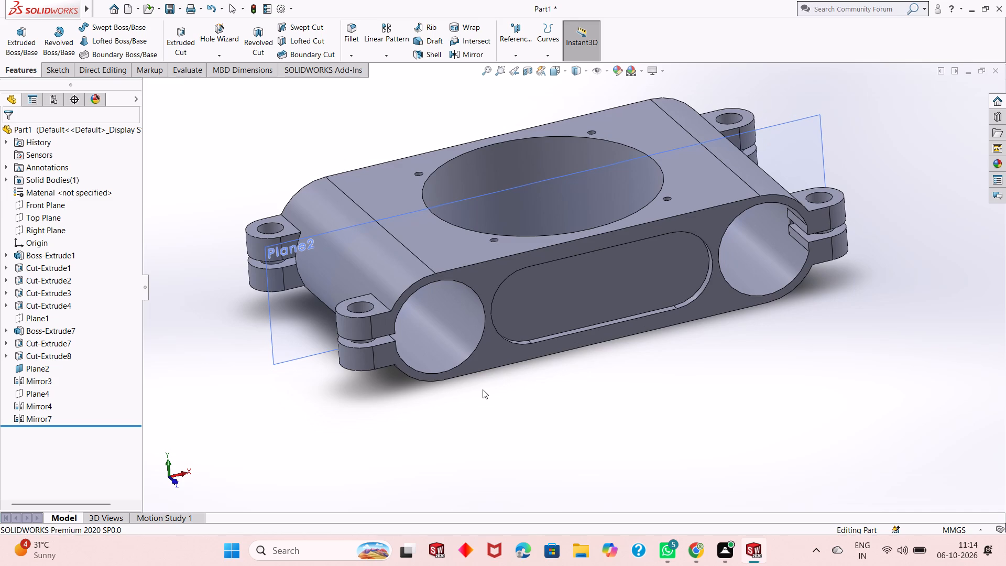
{"action": "middle_click", "coordinate": [515, 398]}
{"action": "right_click", "coordinate": [283, 325]}
{"action": "left_click", "coordinate": [326, 308]}
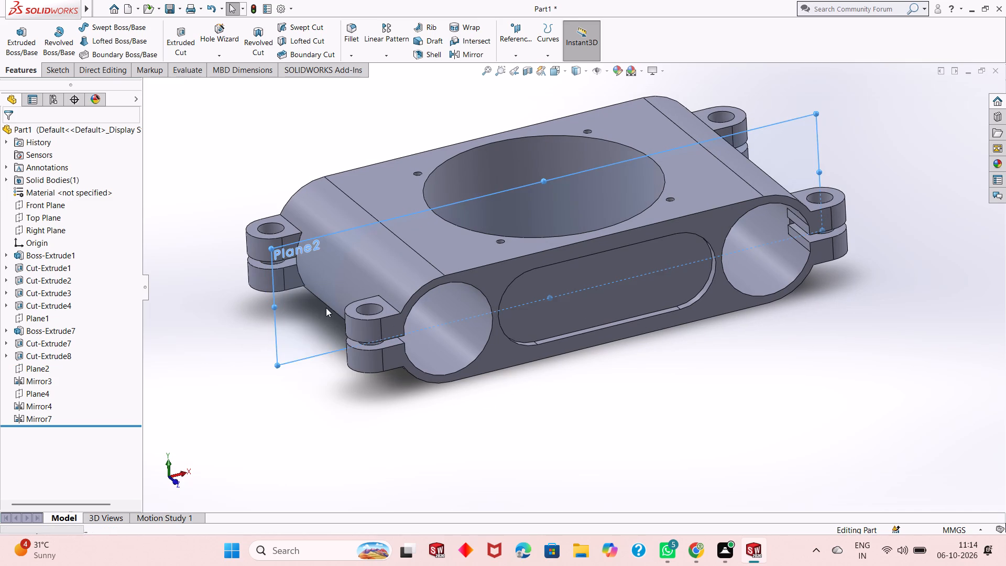
Examine the body, its bores and all four corner lugs with their holes and slits from above, below, front and back.
{"action": "scroll", "coordinate": [511, 411], "scroll_direction": "up", "scroll_amount": 2}
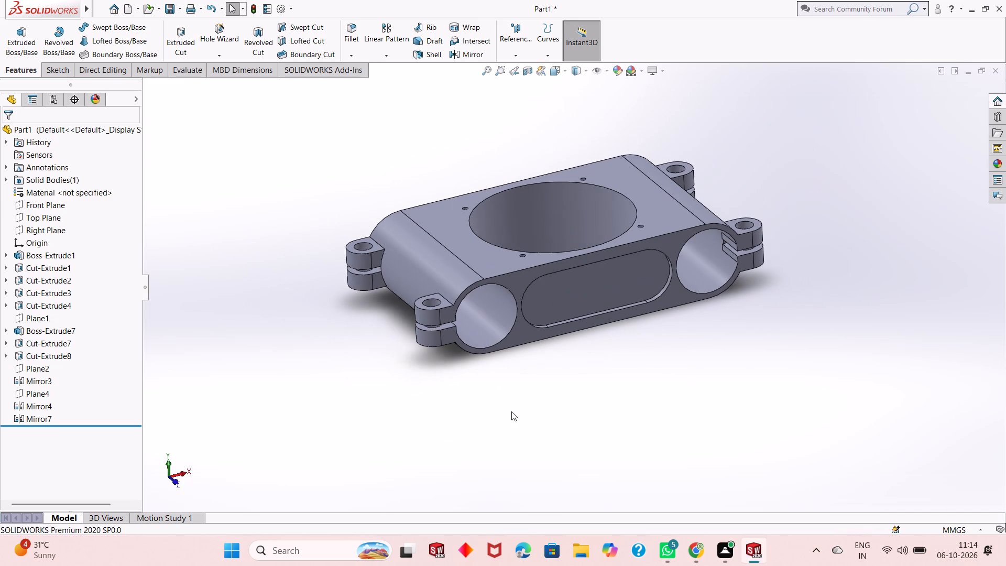
{"action": "scroll", "coordinate": [582, 409], "scroll_direction": "up", "scroll_amount": 1}
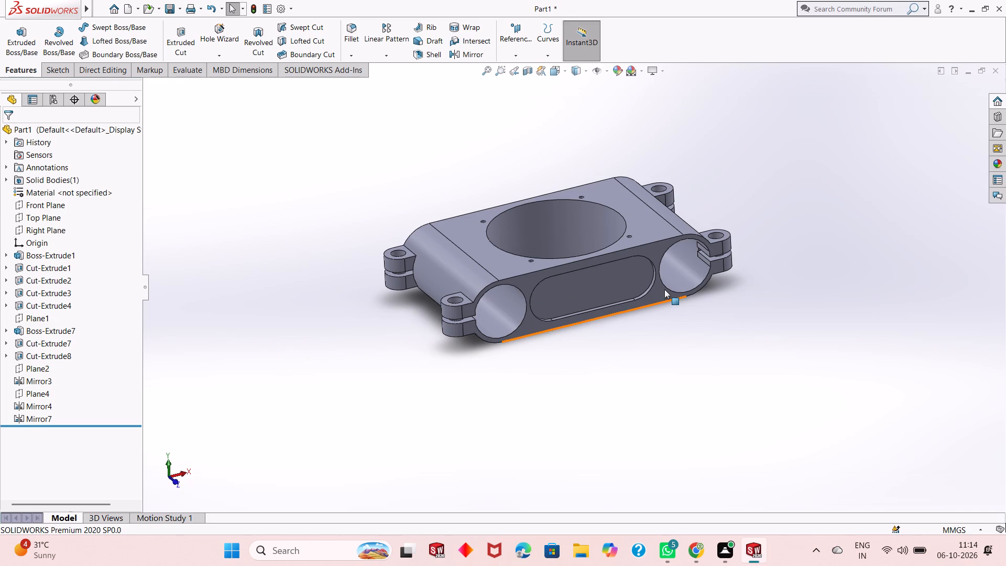
{"action": "scroll", "coordinate": [649, 224], "scroll_direction": "down", "scroll_amount": 2}
{"action": "middle_click_drag", "start_coordinate": [555, 266], "coordinate": [559, 380]}
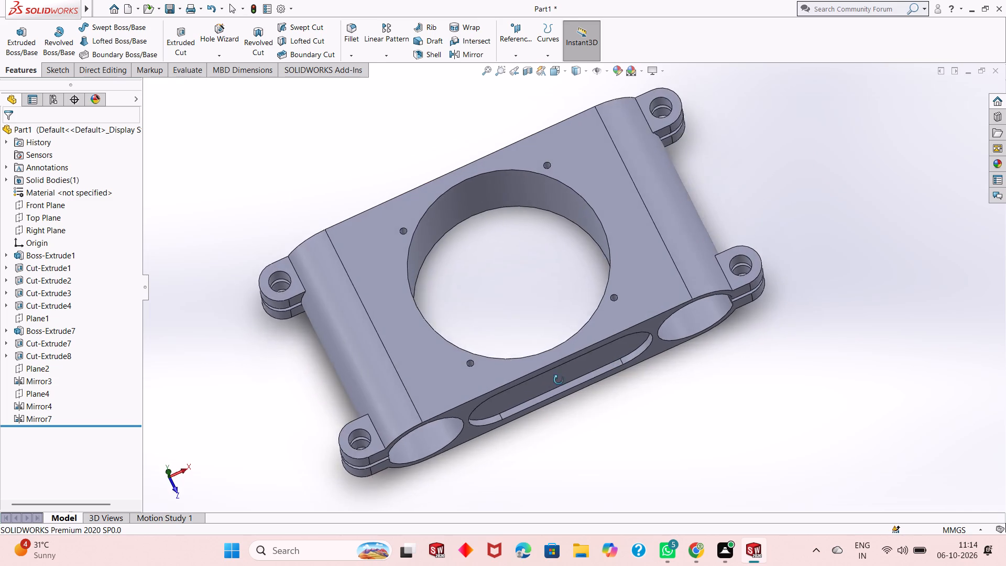
{"action": "middle_click_drag", "start_coordinate": [559, 380], "coordinate": [591, 299]}
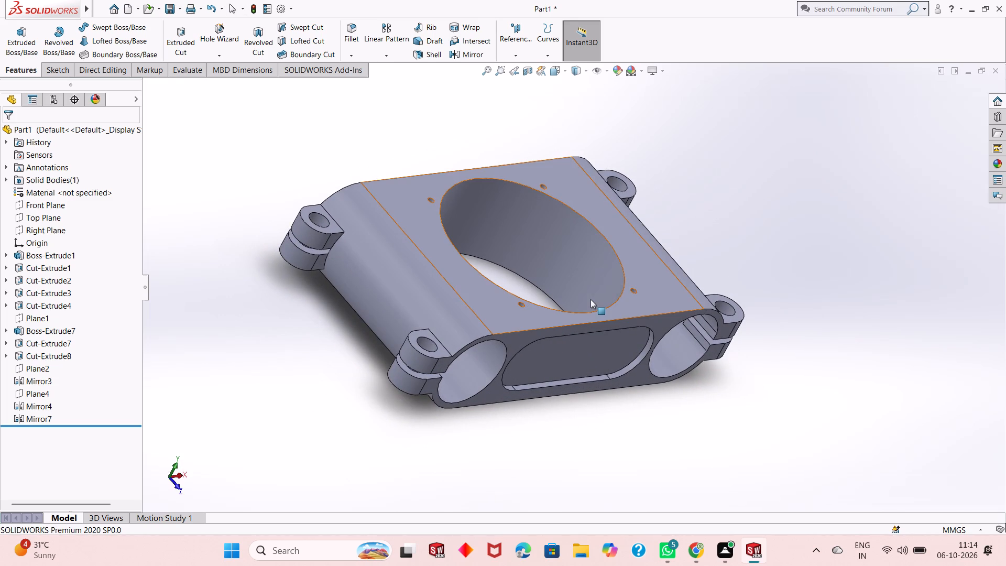
{"action": "middle_click_drag", "start_coordinate": [612, 333], "coordinate": [431, 244]}
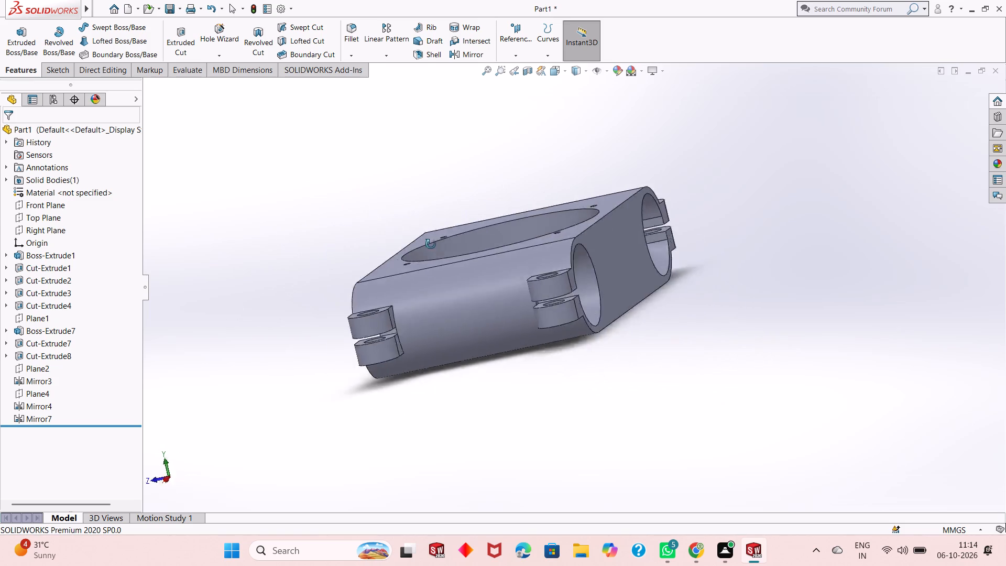
{"action": "middle_click_drag", "start_coordinate": [431, 244], "coordinate": [345, 300]}
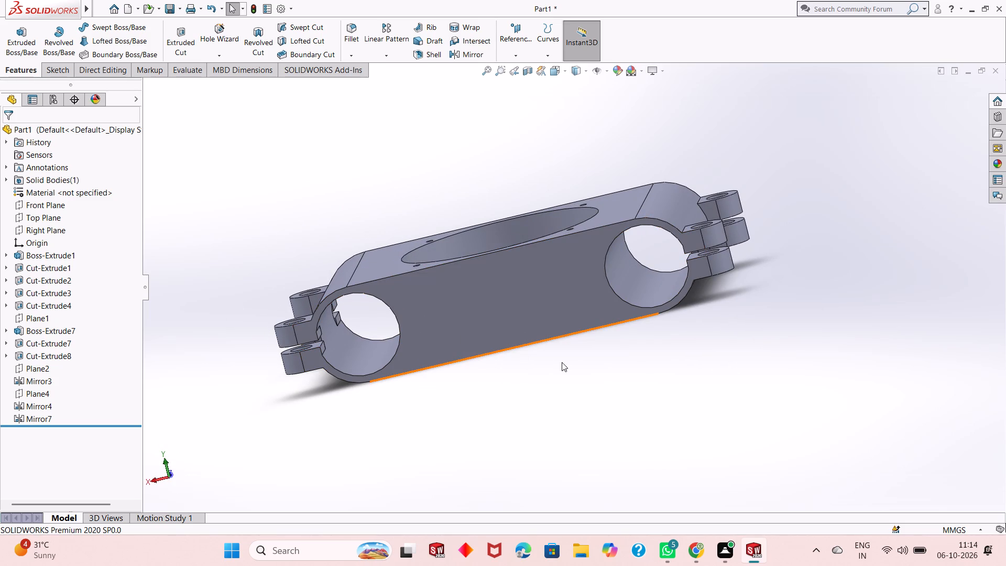
{"action": "middle_click_drag", "start_coordinate": [474, 292], "coordinate": [510, 301]}
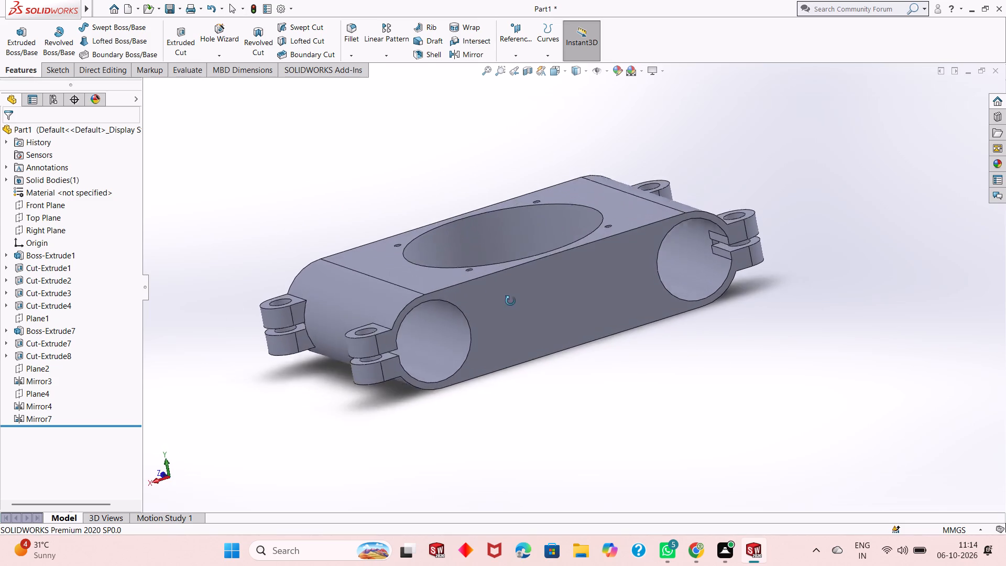
{"action": "middle_click_drag", "start_coordinate": [510, 301], "coordinate": [508, 324]}
{"action": "scroll", "coordinate": [336, 346], "scroll_direction": "down", "scroll_amount": 3}
{"action": "scroll", "coordinate": [465, 406], "scroll_direction": "up", "scroll_amount": 2}
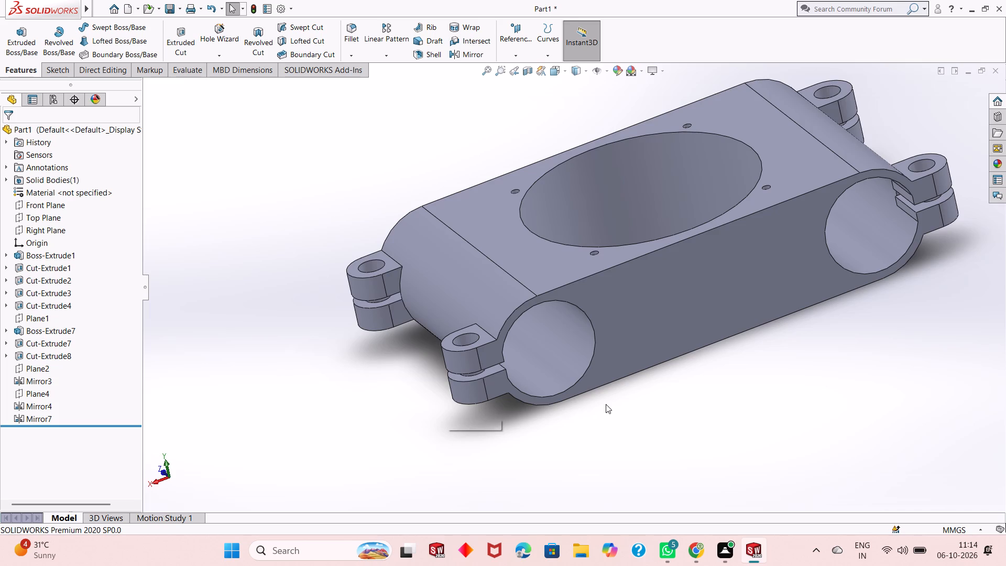
{"action": "middle_click_drag", "start_coordinate": [607, 403], "coordinate": [545, 344]}
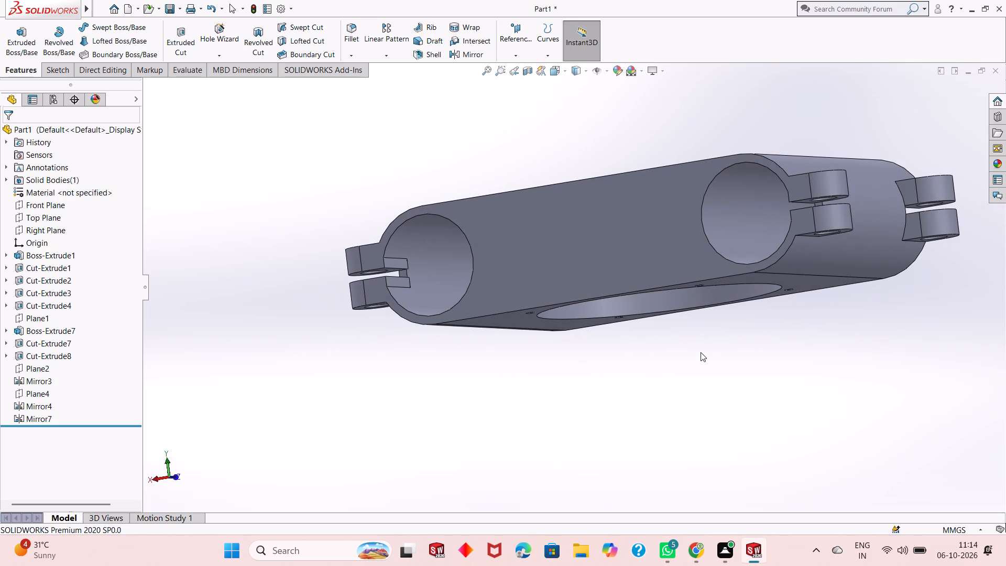
{"action": "scroll", "coordinate": [698, 343], "scroll_direction": "up", "scroll_amount": 1}
{"action": "middle_click_drag", "start_coordinate": [616, 243], "coordinate": [656, 314]}
{"action": "scroll", "coordinate": [649, 182], "scroll_direction": "down", "scroll_amount": 3}
{"action": "middle_click_drag", "start_coordinate": [538, 237], "coordinate": [530, 181]}
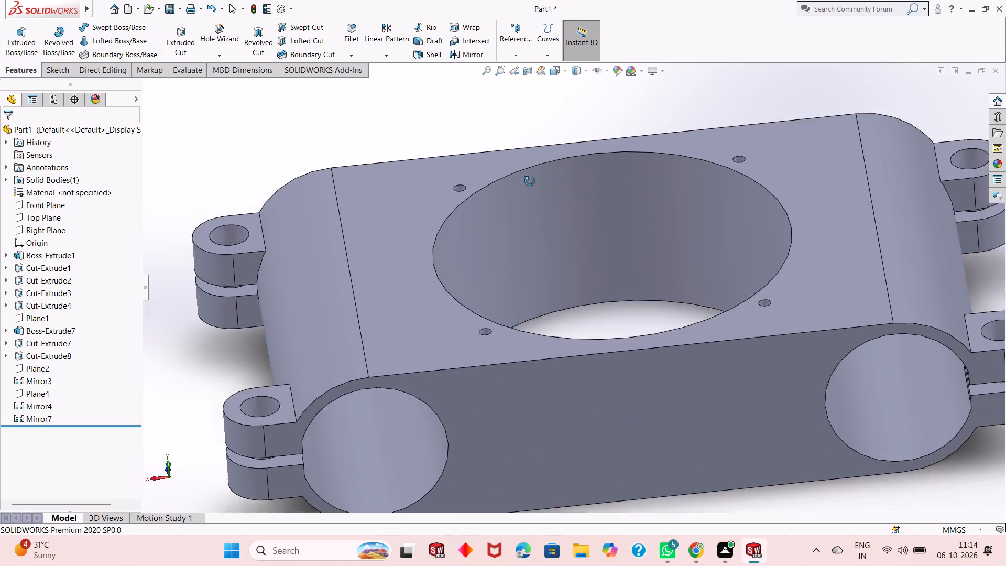
{"action": "middle_click_drag", "start_coordinate": [530, 181], "coordinate": [528, 143]}
{"action": "scroll", "coordinate": [585, 333], "scroll_direction": "up", "scroll_amount": 1}
{"action": "middle_click_drag", "start_coordinate": [587, 337], "coordinate": [600, 445]}
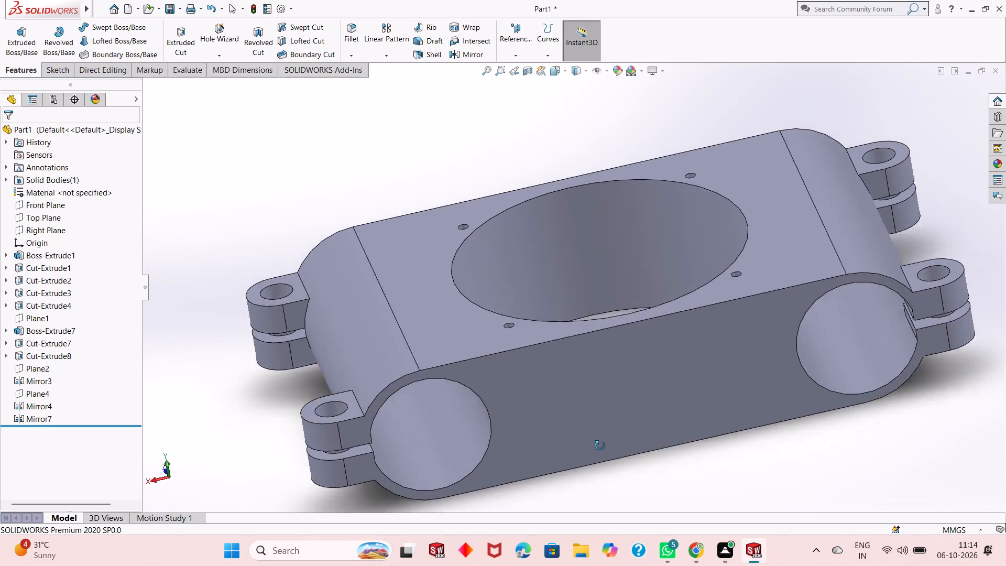
{"action": "middle_click_drag", "start_coordinate": [600, 445], "coordinate": [599, 461]}
{"action": "scroll", "coordinate": [565, 411], "scroll_direction": "up", "scroll_amount": 1}
{"action": "scroll", "coordinate": [716, 250], "scroll_direction": "up", "scroll_amount": 1}
{"action": "scroll", "coordinate": [716, 244], "scroll_direction": "down", "scroll_amount": 1}
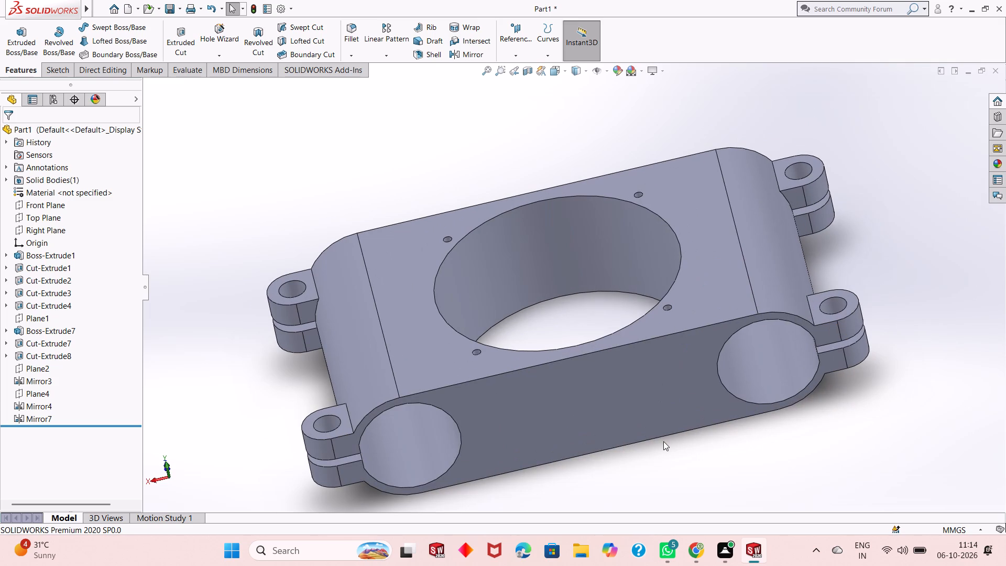
{"action": "middle_click_drag", "start_coordinate": [664, 460], "coordinate": [688, 380]}
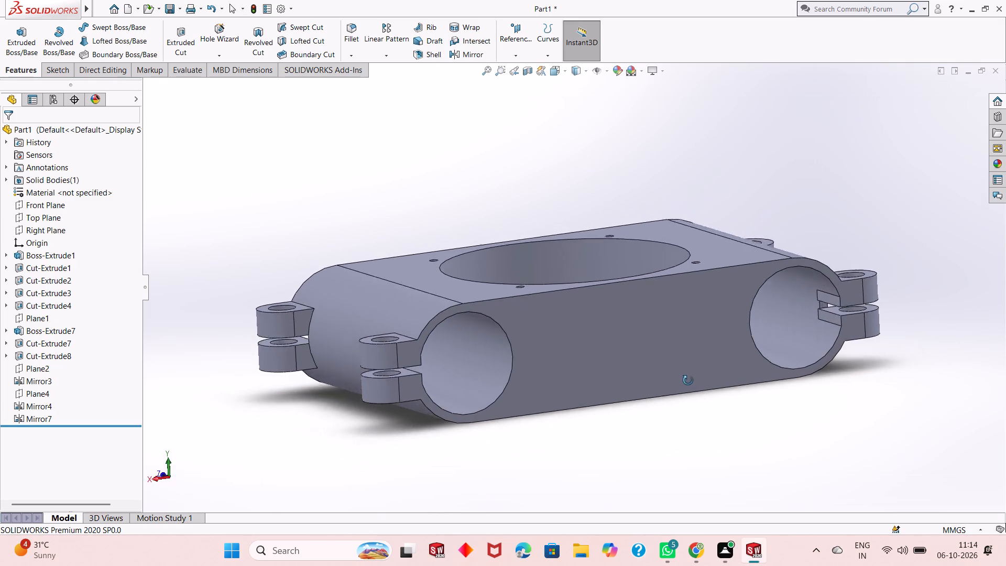
{"action": "middle_click_drag", "start_coordinate": [688, 380], "coordinate": [715, 334]}
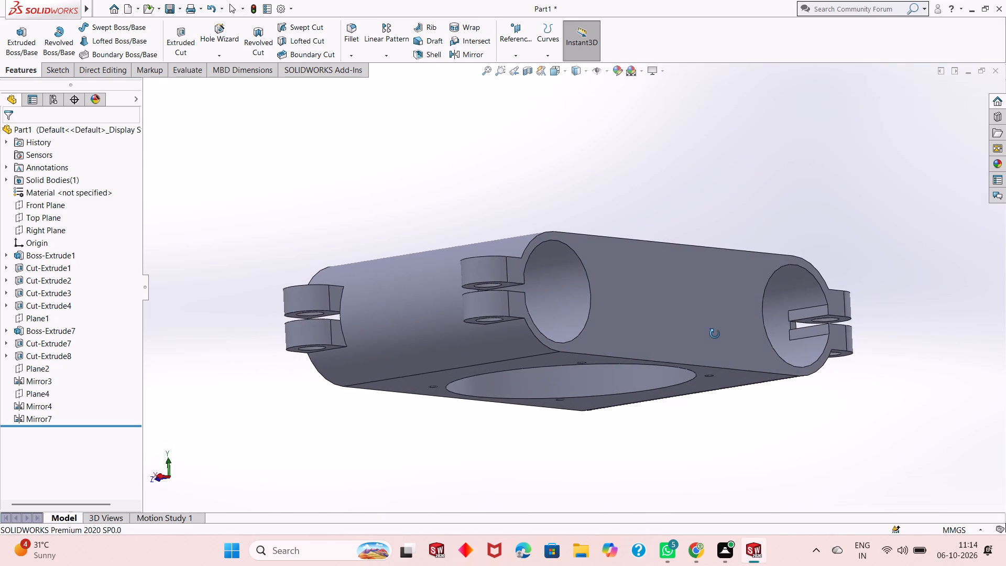
{"action": "middle_click_drag", "start_coordinate": [715, 334], "coordinate": [688, 390]}
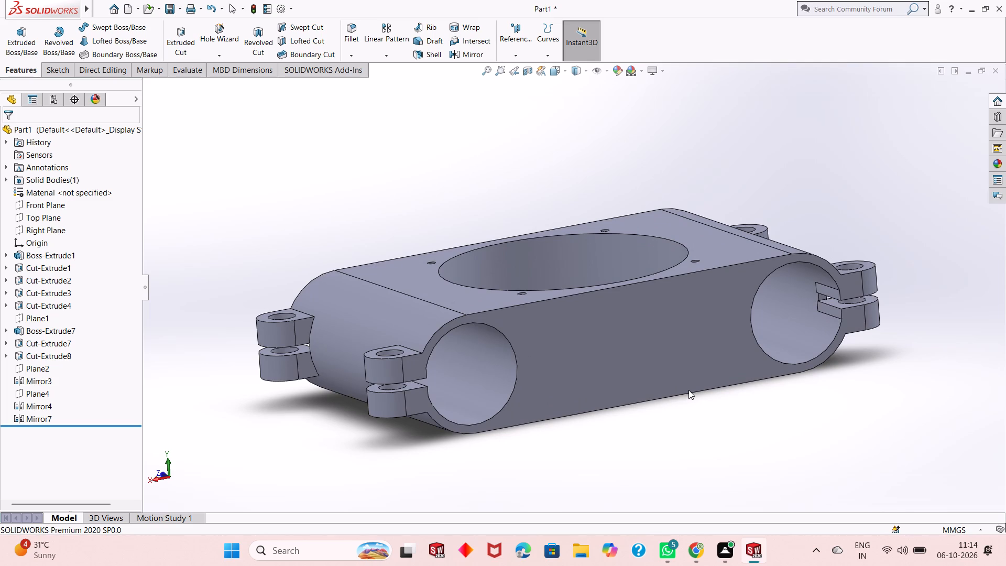
{"action": "middle_click_drag", "start_coordinate": [649, 323], "coordinate": [649, 362]}
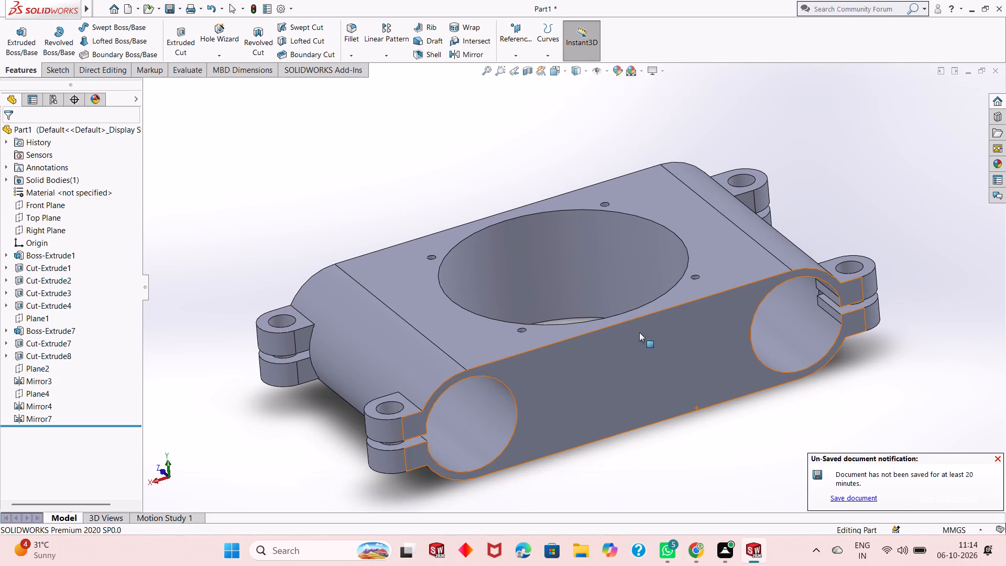
{"action": "scroll", "coordinate": [613, 303], "scroll_direction": "down", "scroll_amount": 1}
{"action": "scroll", "coordinate": [619, 375], "scroll_direction": "up", "scroll_amount": 1}
{"action": "middle_click_drag", "start_coordinate": [681, 452], "coordinate": [674, 379]}
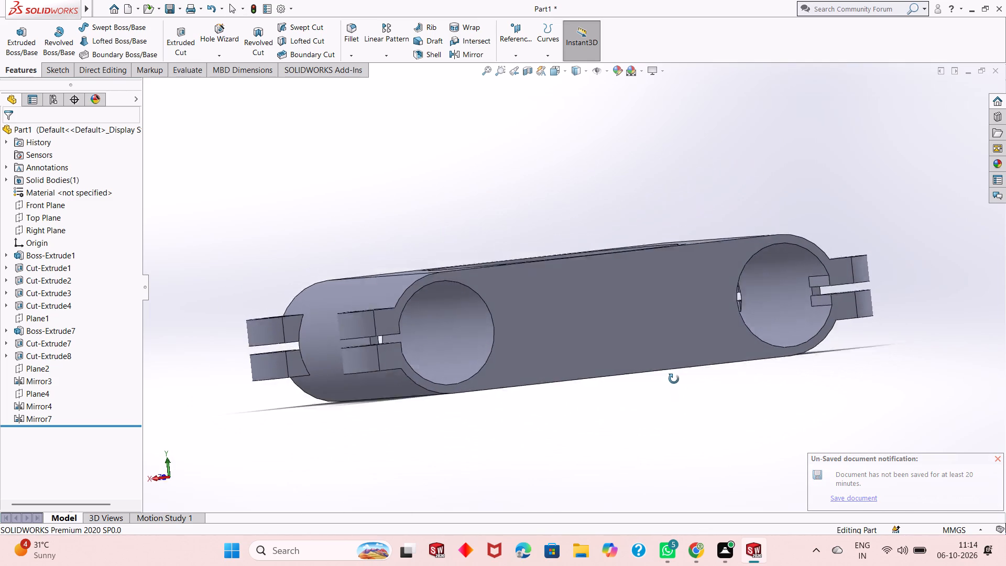
{"action": "middle_click_drag", "start_coordinate": [674, 379], "coordinate": [656, 397]}
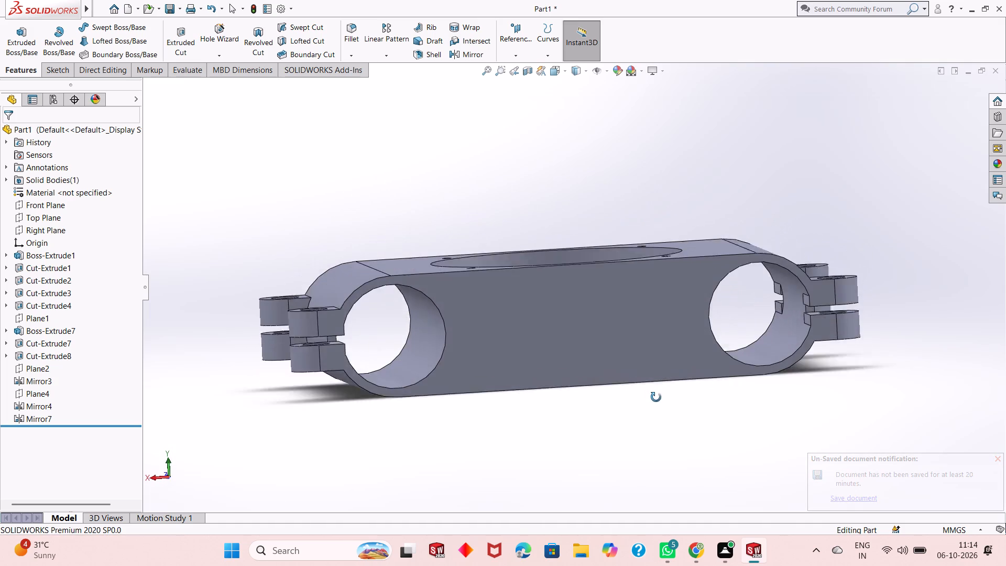
{"action": "middle_click_drag", "start_coordinate": [656, 397], "coordinate": [657, 410]}
{"action": "scroll", "coordinate": [394, 362], "scroll_direction": "down", "scroll_amount": 1}
Start a sketch on the body's plain back face between the two bores and view it face-on.
{"action": "middle_click_drag", "start_coordinate": [592, 391], "coordinate": [582, 374]}
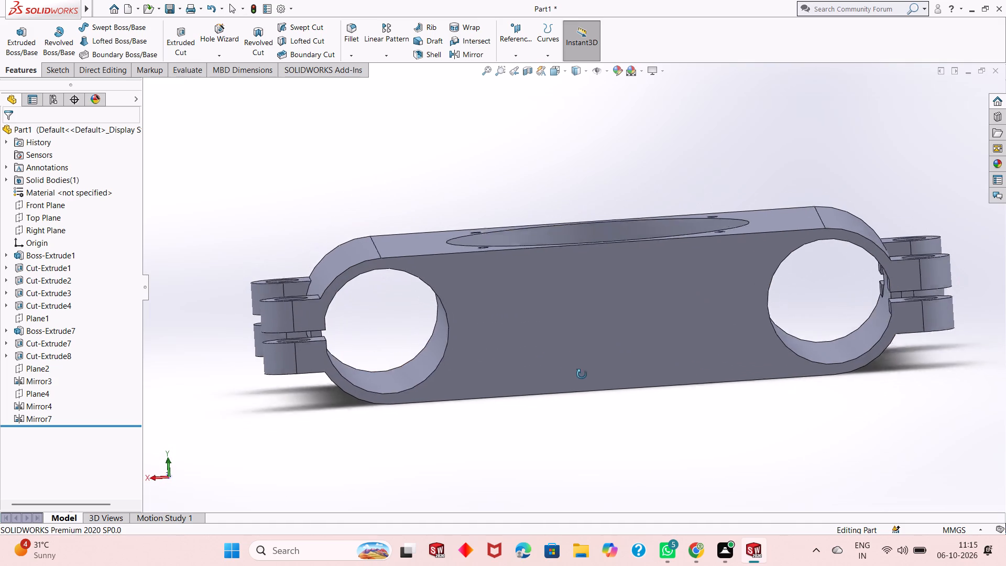
{"action": "middle_click_drag", "start_coordinate": [582, 374], "coordinate": [581, 373]}
{"action": "left_click", "coordinate": [457, 280]}
{"action": "left_click", "coordinate": [498, 246]}
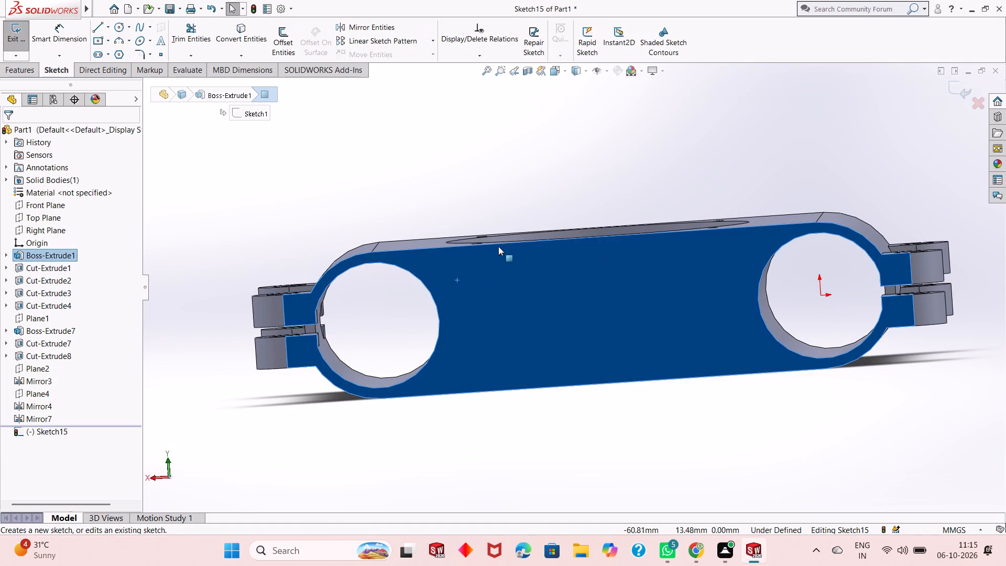
{"action": "key", "text": "ctrl+8"}
{"action": "scroll", "coordinate": [577, 290], "scroll_direction": "up", "scroll_amount": 1}
{"action": "key", "text": "Escape"}
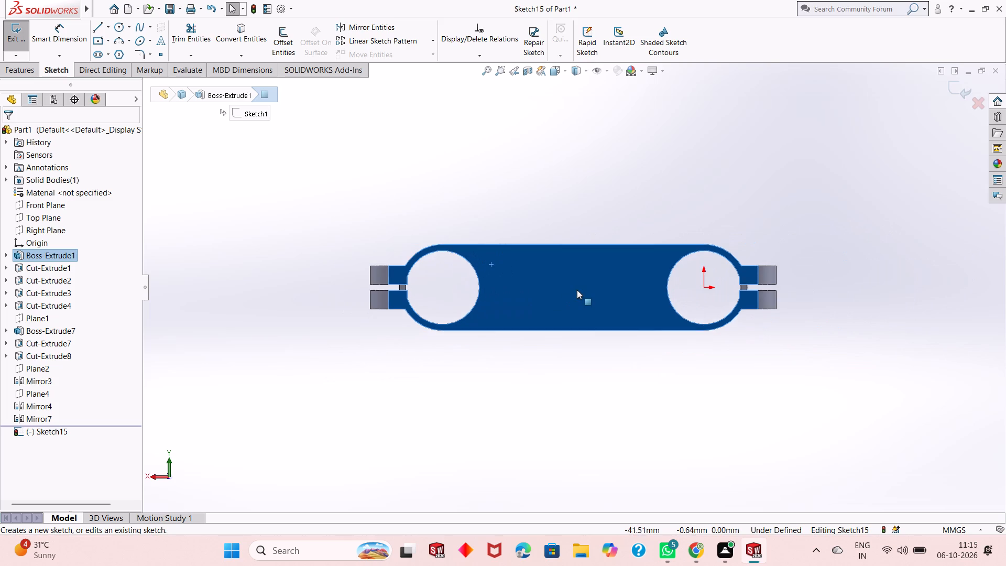
{"action": "scroll", "coordinate": [583, 286], "scroll_direction": "down", "scroll_amount": 2}
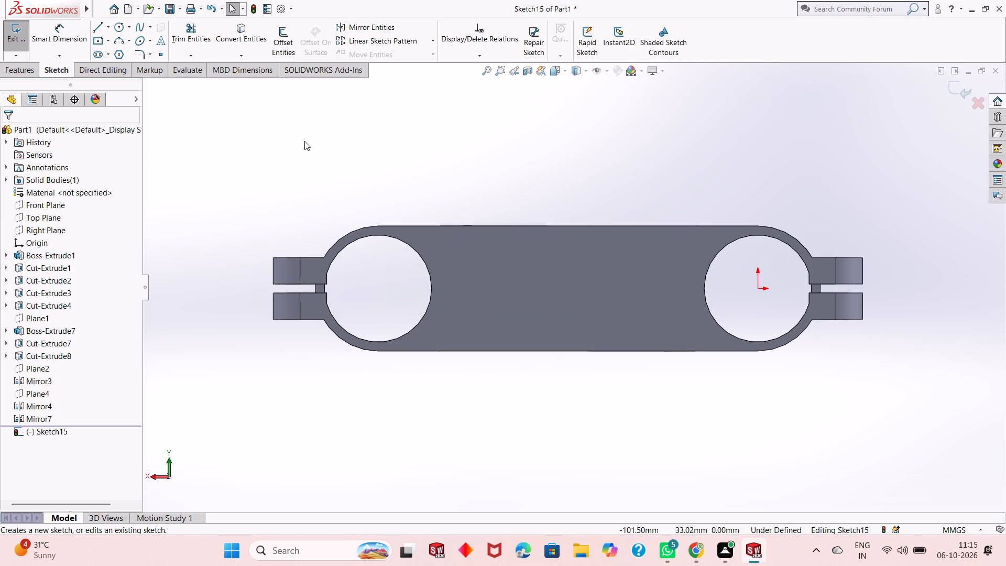
Sketch two circles of 12 mm radius centred on the two bores, snapping each to the bore edge.
{"action": "left_click", "coordinate": [118, 30]}
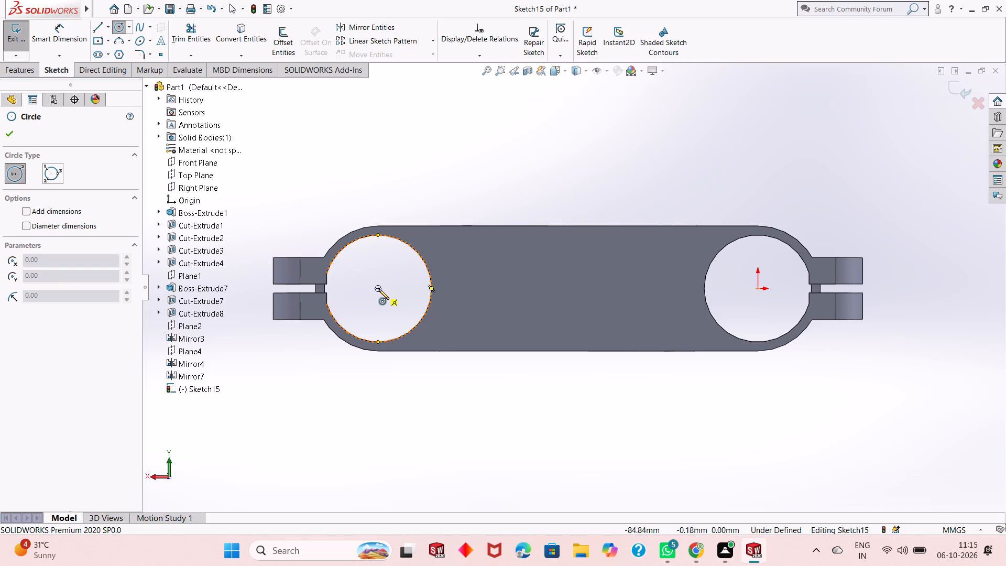
{"action": "left_click", "coordinate": [377, 288]}
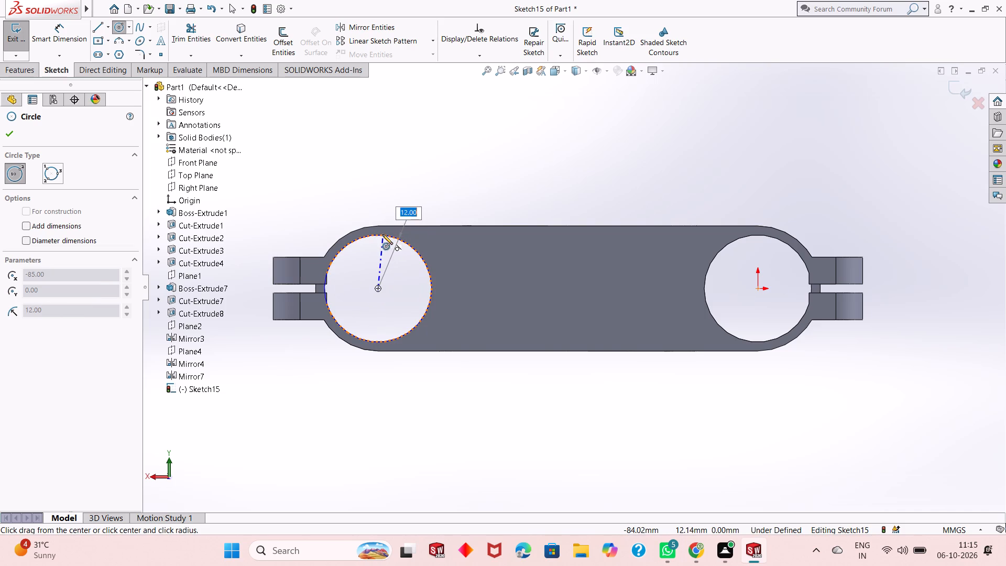
{"action": "left_click", "coordinate": [382, 234]}
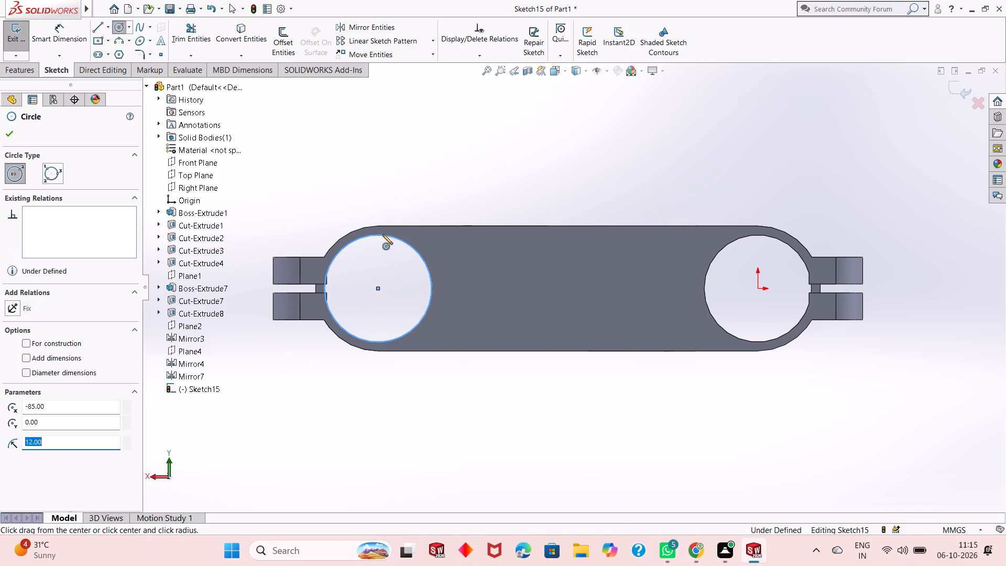
{"action": "key", "text": "Escape"}
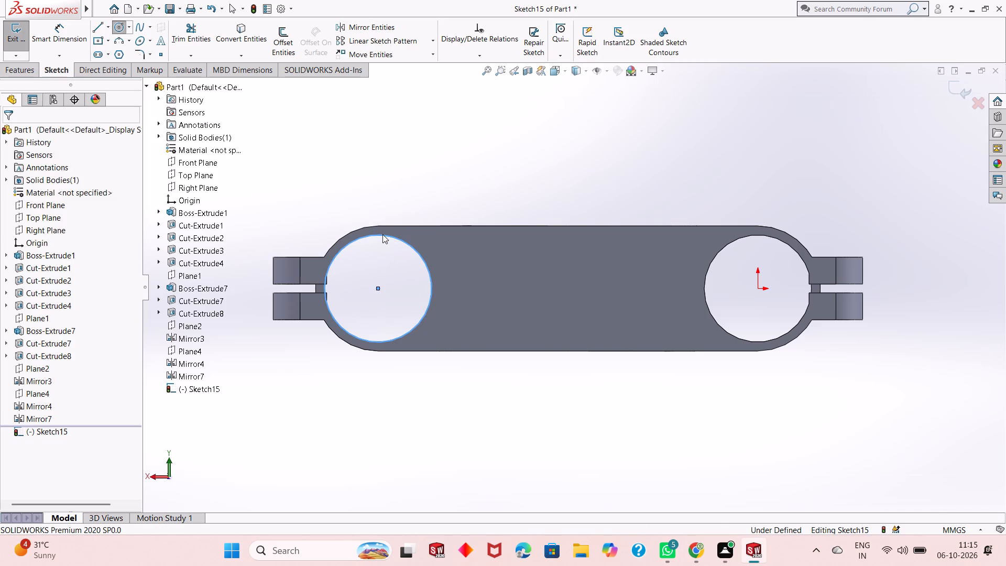
{"action": "key", "text": "Escape"}
{"action": "left_click", "coordinate": [120, 28]}
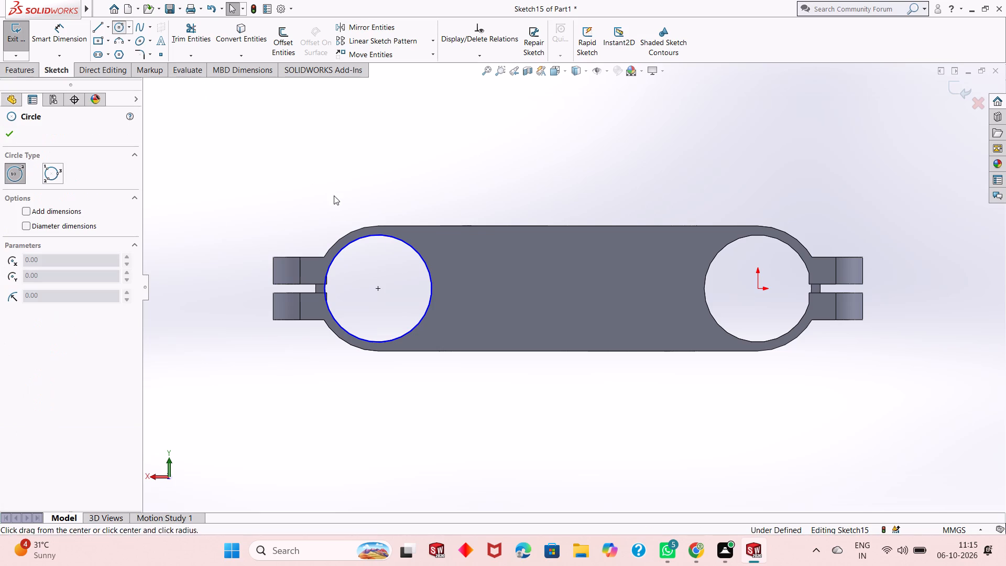
{"action": "left_click", "coordinate": [759, 289]}
{"action": "left_click", "coordinate": [754, 235]}
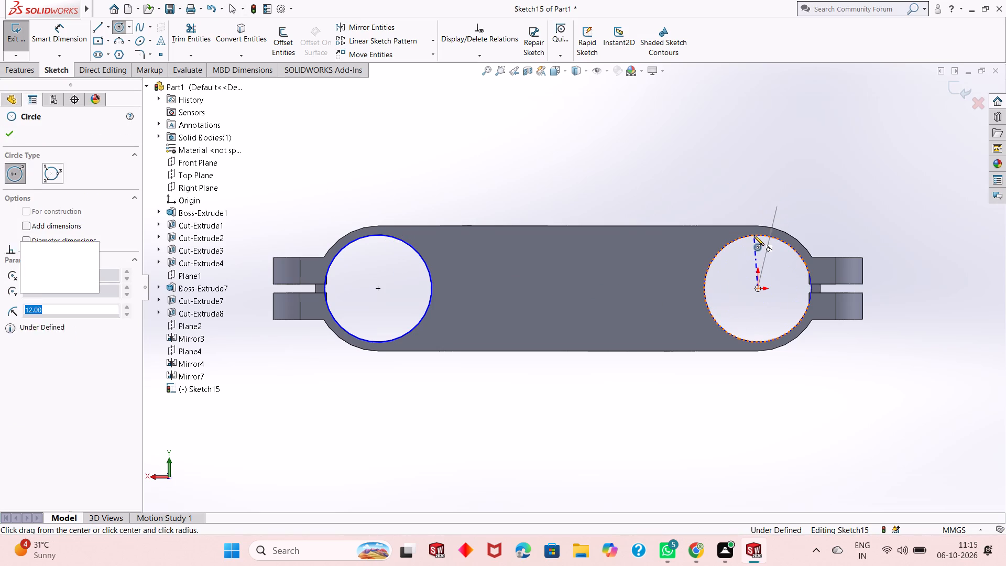
{"action": "key", "text": "Escape"}
{"action": "key", "text": "Escape"}
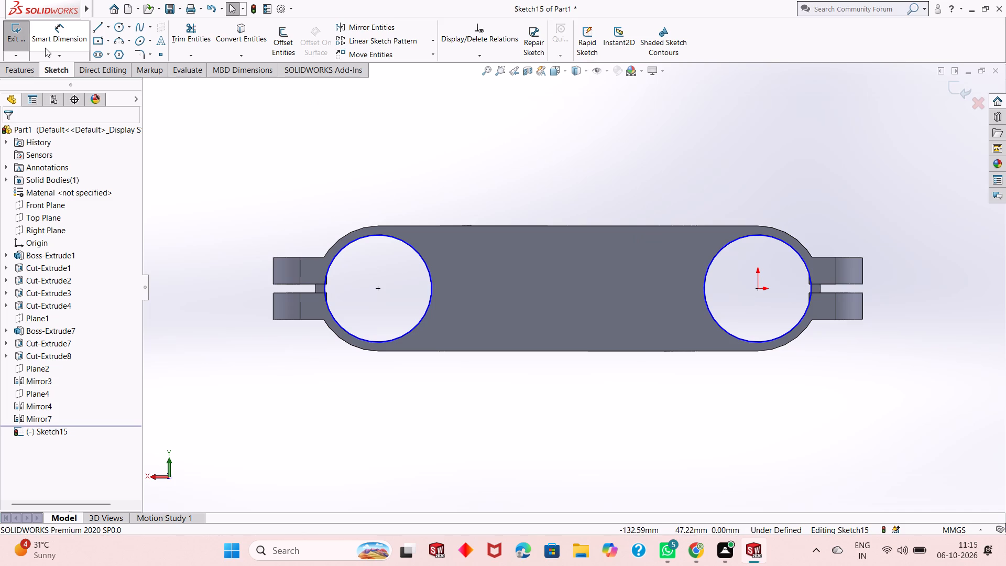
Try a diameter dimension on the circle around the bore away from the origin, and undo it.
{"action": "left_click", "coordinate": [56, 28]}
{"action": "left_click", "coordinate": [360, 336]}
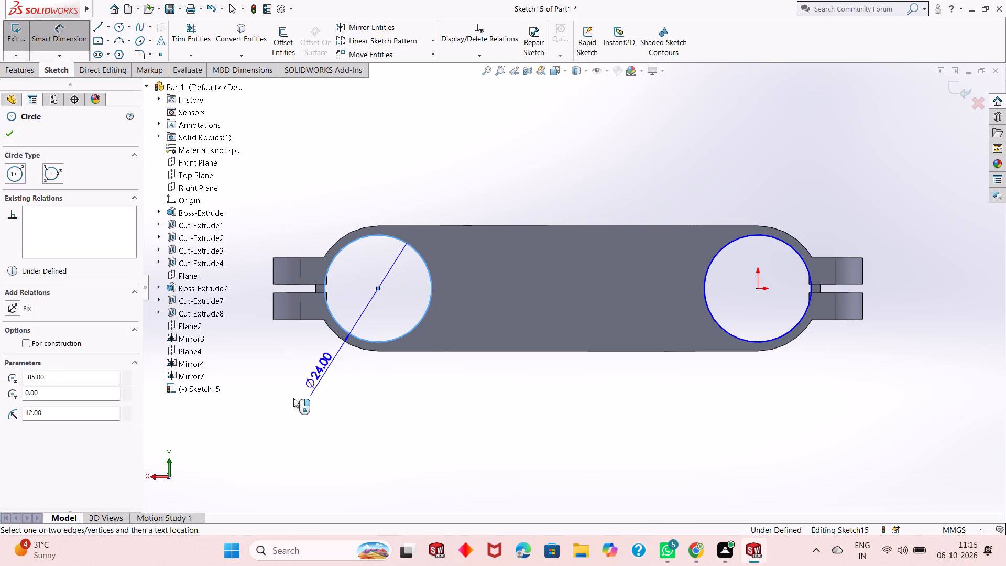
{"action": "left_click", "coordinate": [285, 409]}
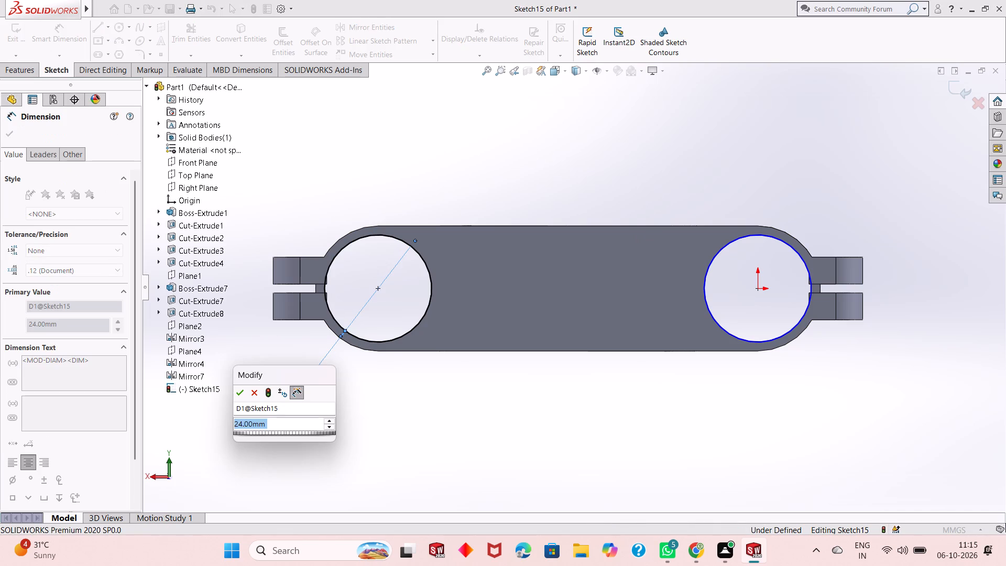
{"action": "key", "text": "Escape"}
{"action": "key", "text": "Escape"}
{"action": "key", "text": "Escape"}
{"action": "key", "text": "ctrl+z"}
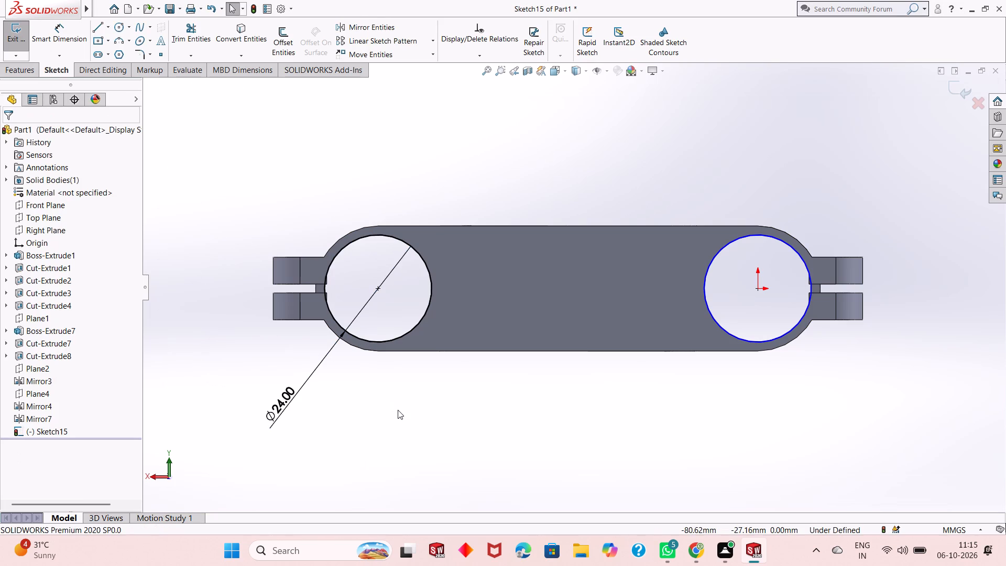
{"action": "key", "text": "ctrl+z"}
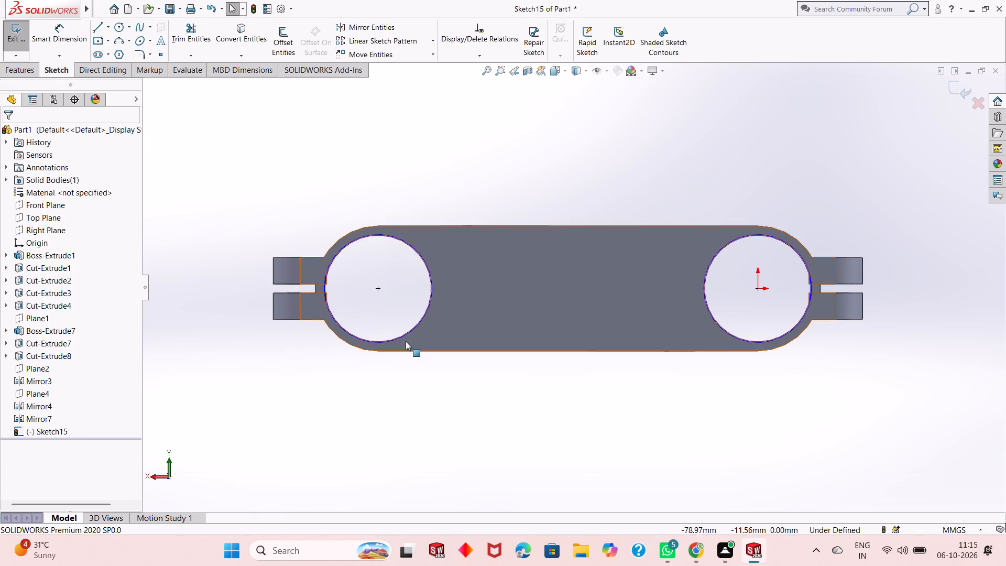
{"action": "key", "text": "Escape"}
Add an Equal relation between the two bore circles.
{"action": "left_click", "coordinate": [406, 336]}
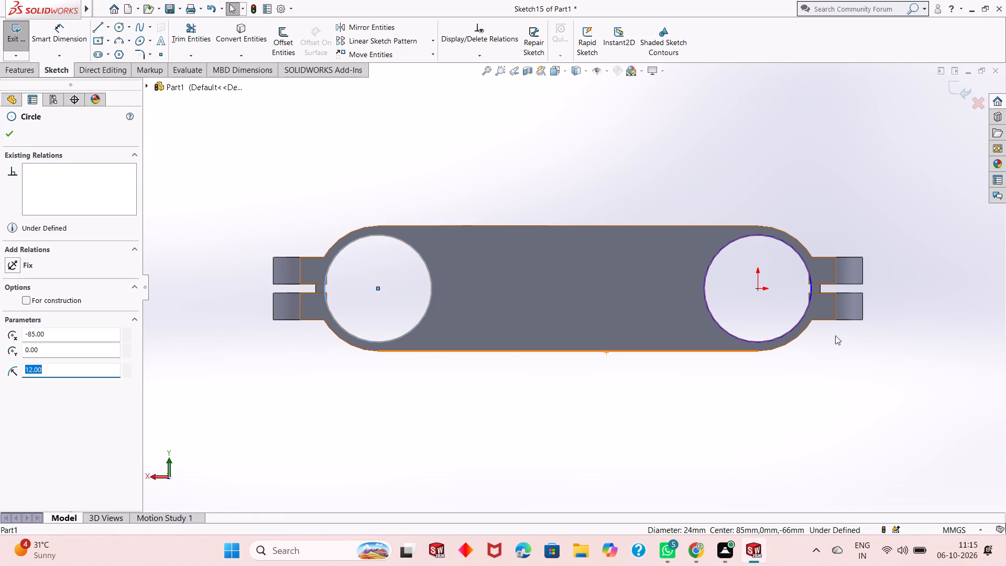
{"action": "left_click", "coordinate": [751, 340], "text": "ctrl"}
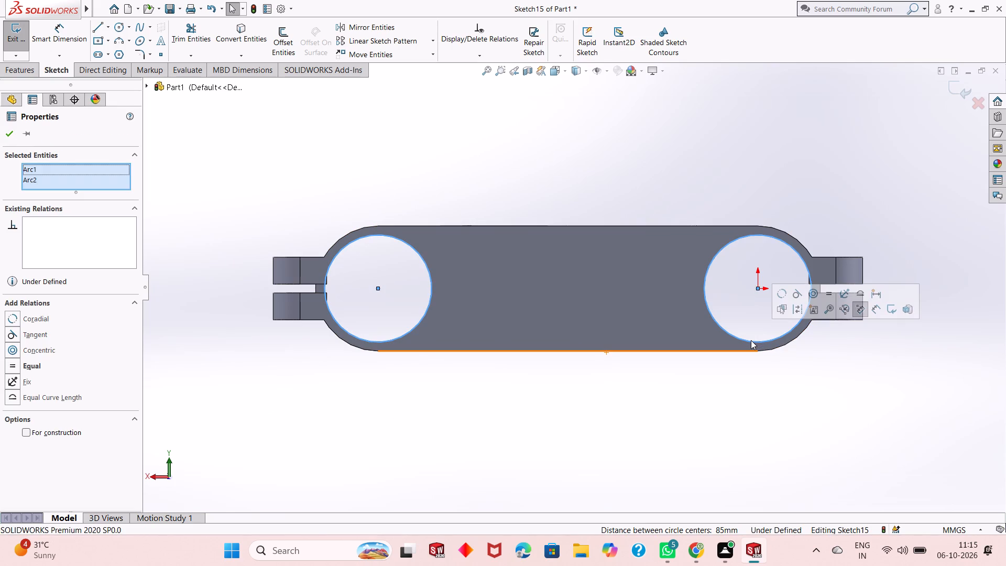
{"action": "left_click", "coordinate": [827, 291]}
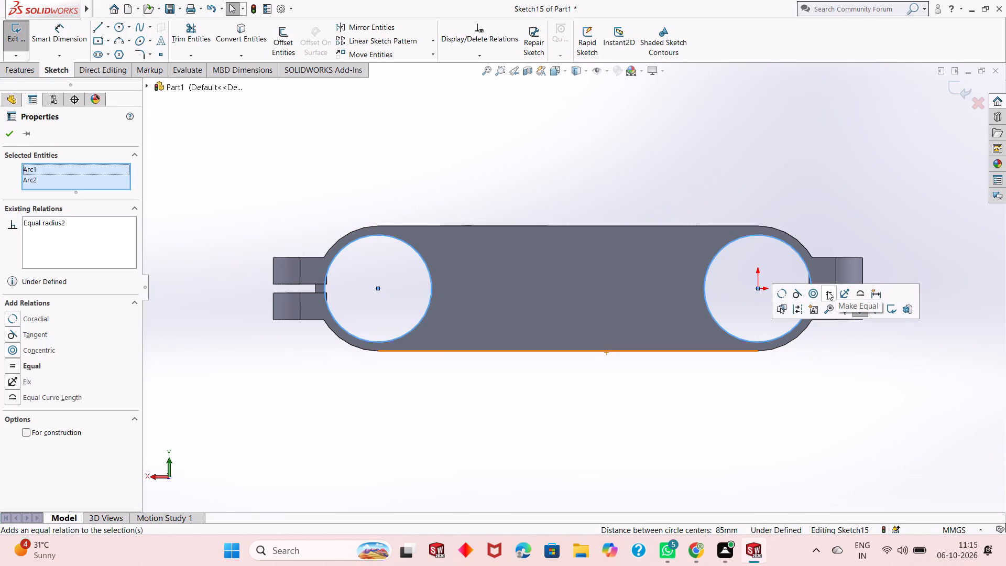
{"action": "left_click", "coordinate": [14, 134]}
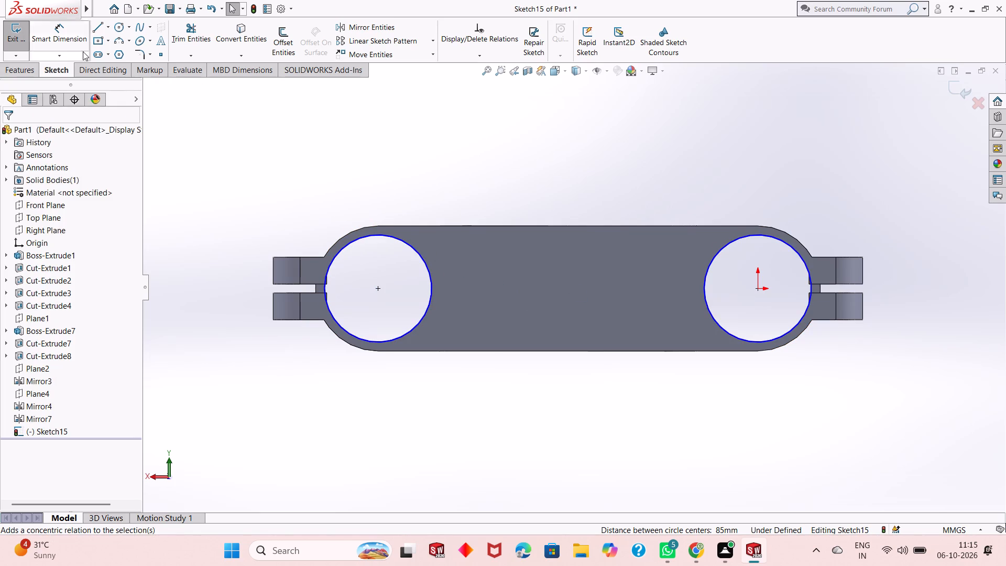
Dimension the circle around the bore away from the origin with a 24 mm diameter.
{"action": "left_click", "coordinate": [68, 31]}
{"action": "left_click", "coordinate": [369, 342]}
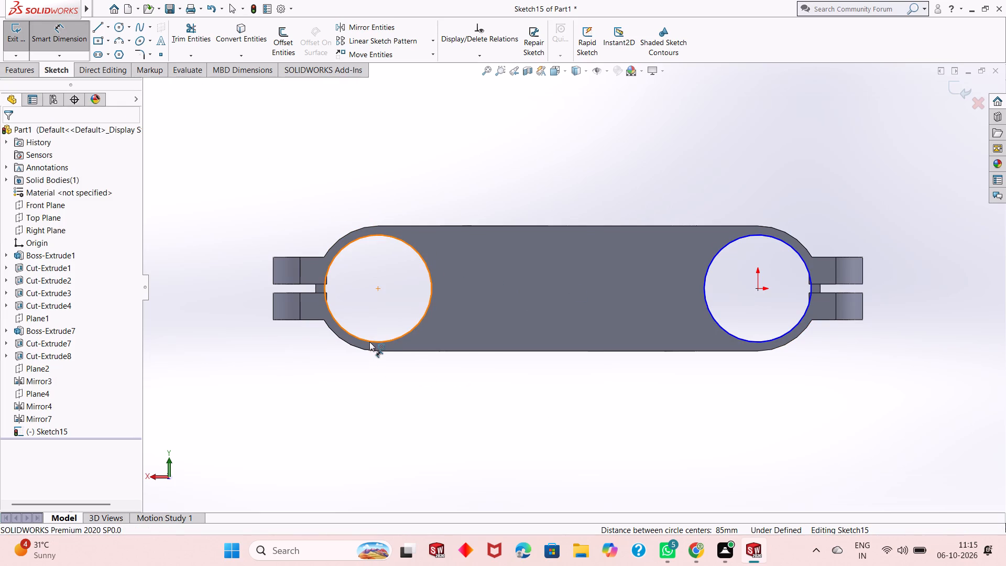
{"action": "left_click", "coordinate": [321, 413]}
{"action": "key", "text": "Return"}
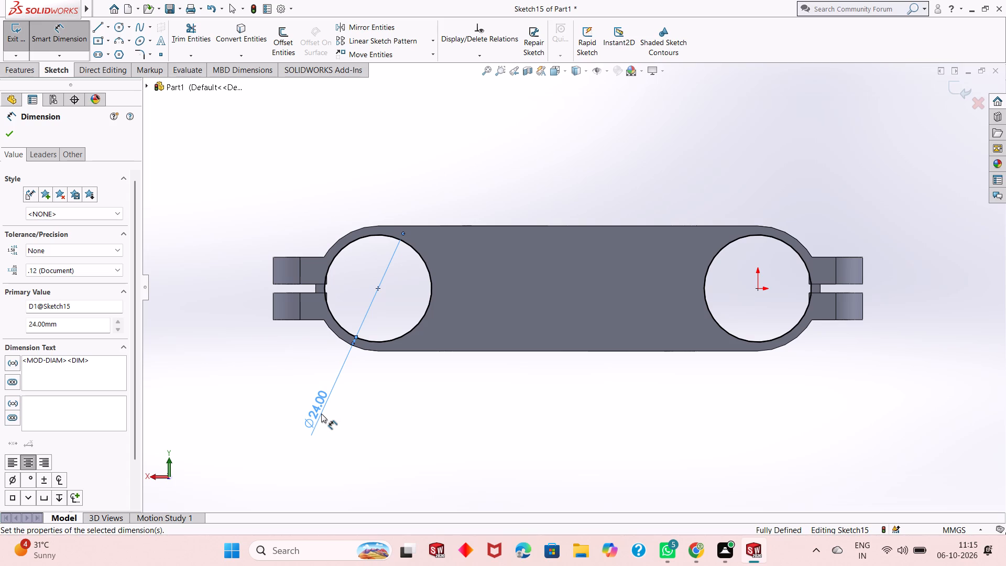
{"action": "key", "text": "Escape"}
Cut-extrude the two bore circles Through All to clear the bores along the body's full length.
{"action": "scroll", "coordinate": [354, 358], "scroll_direction": "up", "scroll_amount": 1}
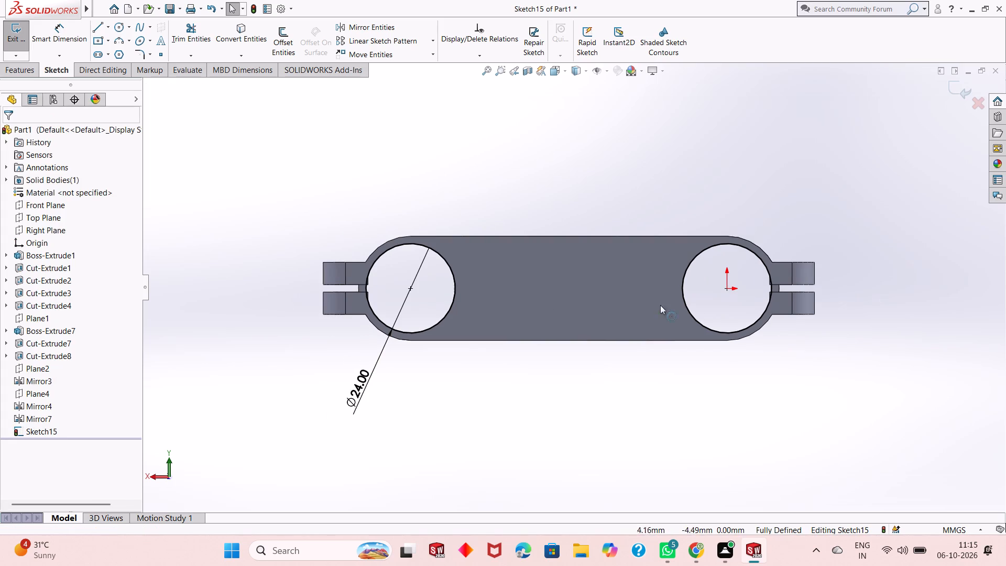
{"action": "scroll", "coordinate": [587, 298], "scroll_direction": "down", "scroll_amount": 2}
{"action": "scroll", "coordinate": [587, 298], "scroll_direction": "up", "scroll_amount": 2}
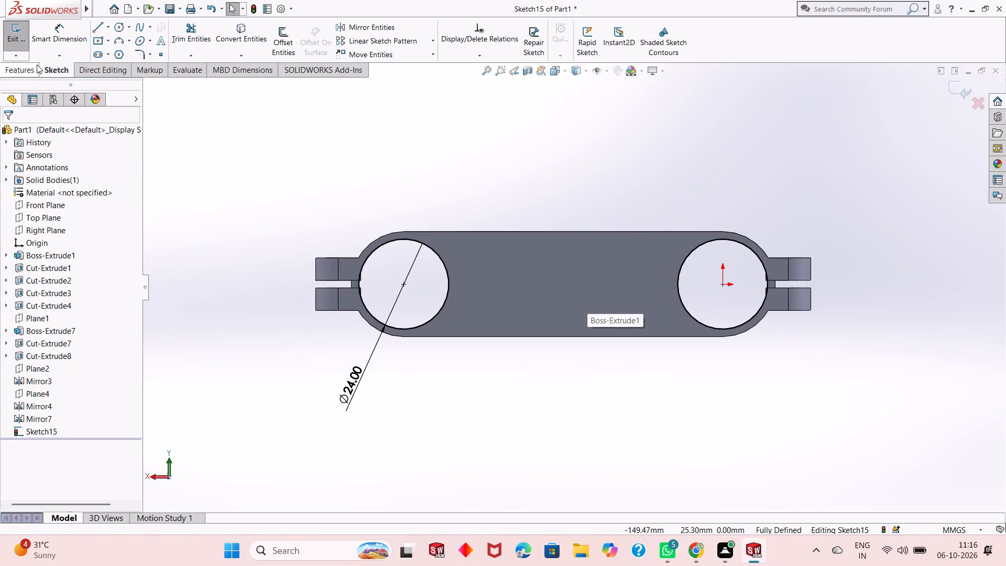
{"action": "left_click", "coordinate": [27, 64]}
{"action": "left_click", "coordinate": [175, 46]}
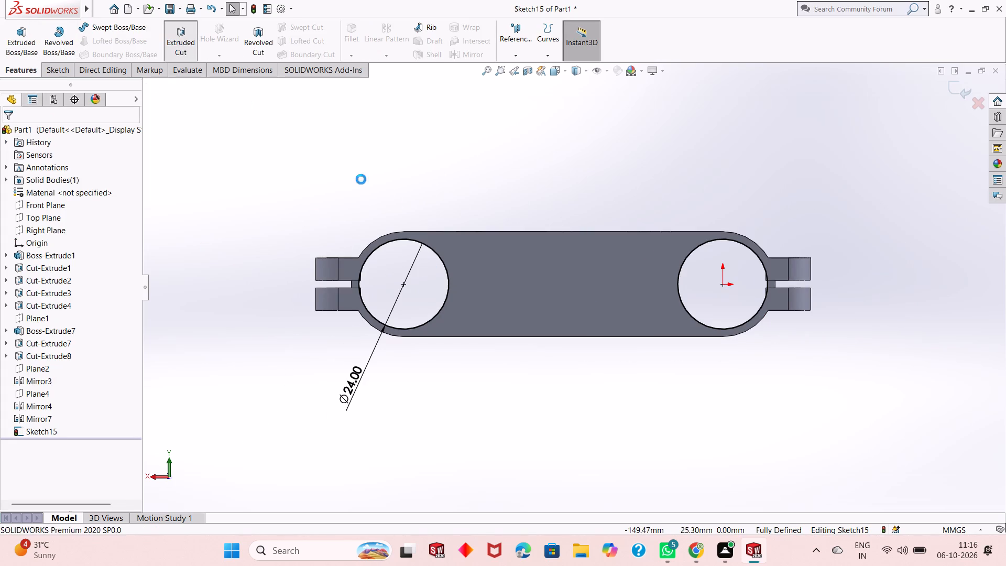
{"action": "middle_click_drag", "start_coordinate": [614, 342], "coordinate": [504, 434]}
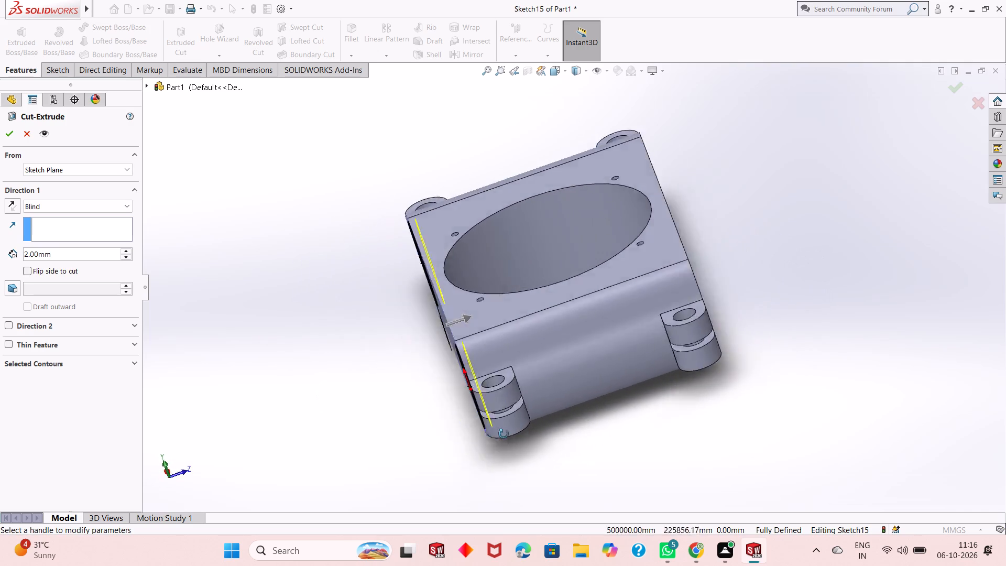
{"action": "middle_click_drag", "start_coordinate": [504, 434], "coordinate": [518, 430]}
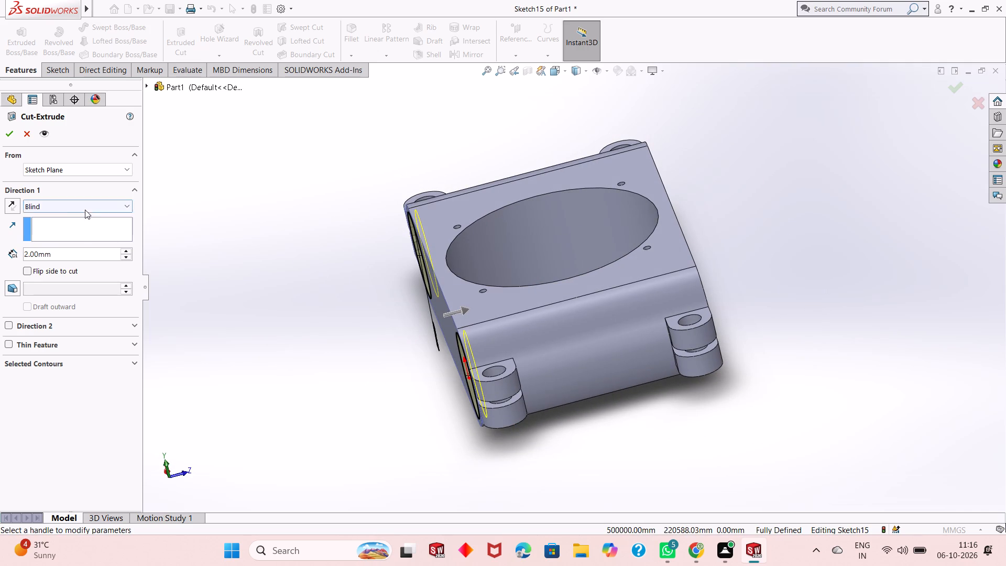
{"action": "left_click", "coordinate": [85, 210]}
{"action": "left_click", "coordinate": [92, 224]}
{"action": "left_click", "coordinate": [15, 138]}
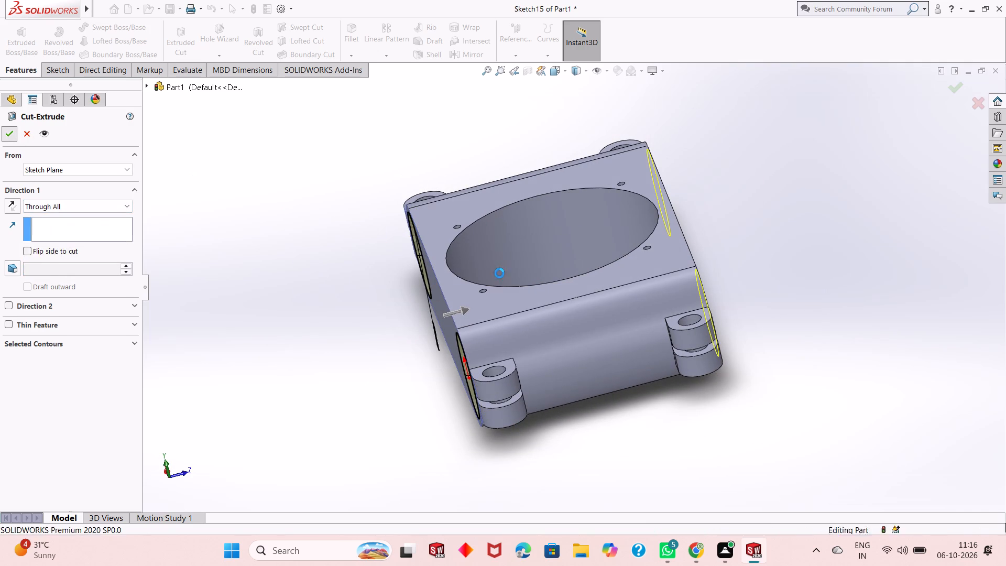
{"action": "key", "text": "Escape"}
Examine the recut bores, the clamp slits and the corner lugs from both ends and above.
{"action": "middle_click_drag", "start_coordinate": [562, 356], "coordinate": [564, 315]}
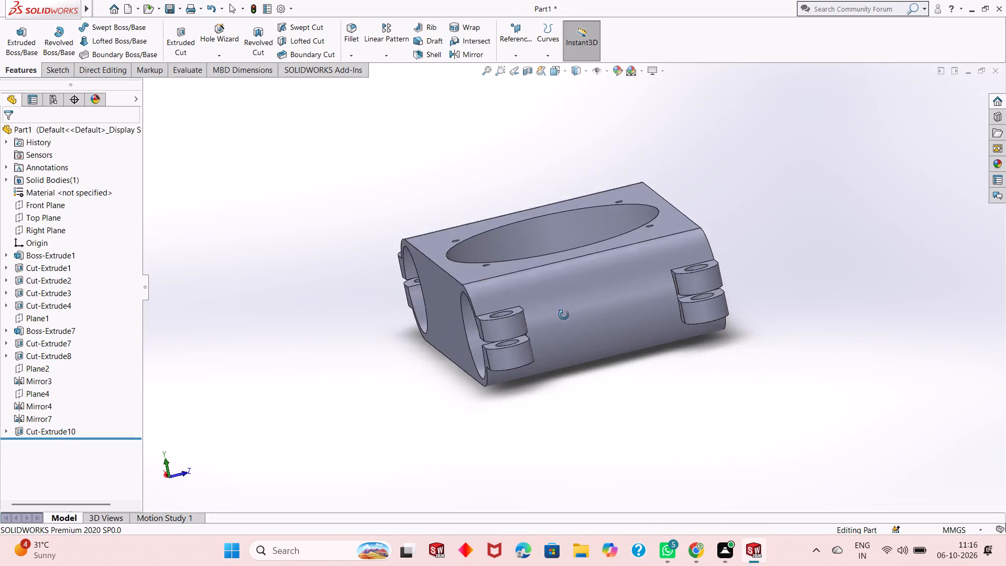
{"action": "middle_click_drag", "start_coordinate": [564, 315], "coordinate": [647, 273]}
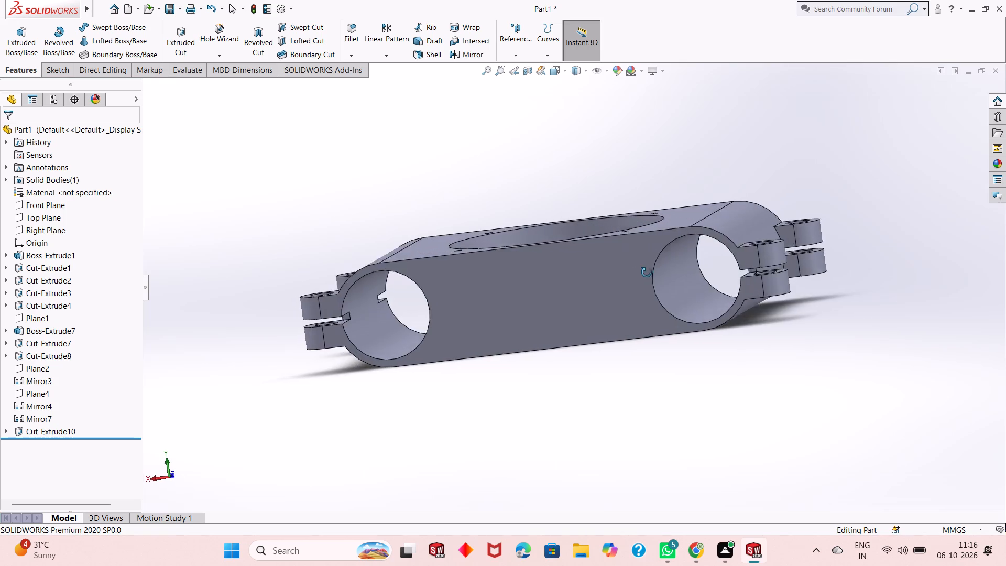
{"action": "middle_click_drag", "start_coordinate": [647, 273], "coordinate": [670, 256]}
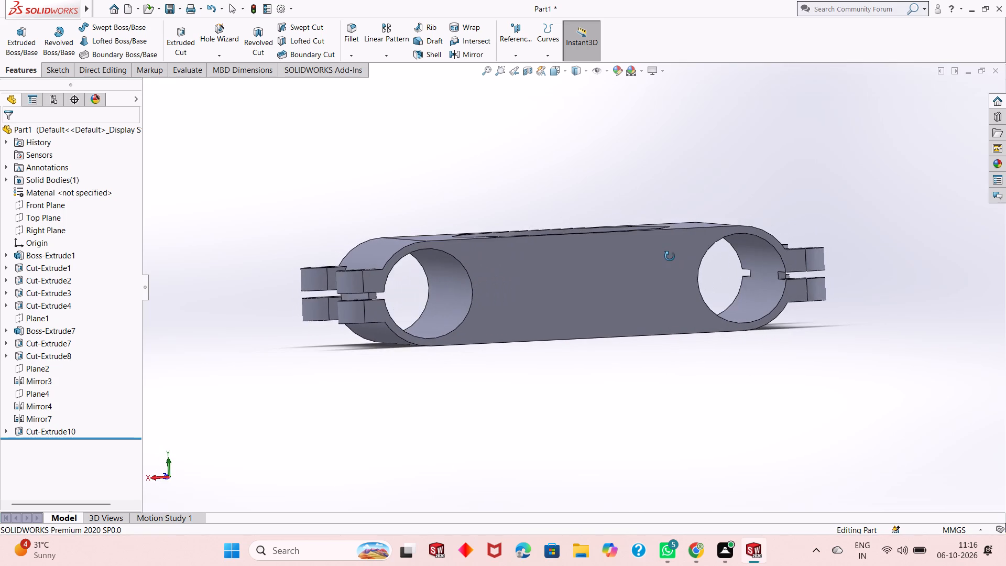
{"action": "middle_click_drag", "start_coordinate": [670, 256], "coordinate": [622, 274]}
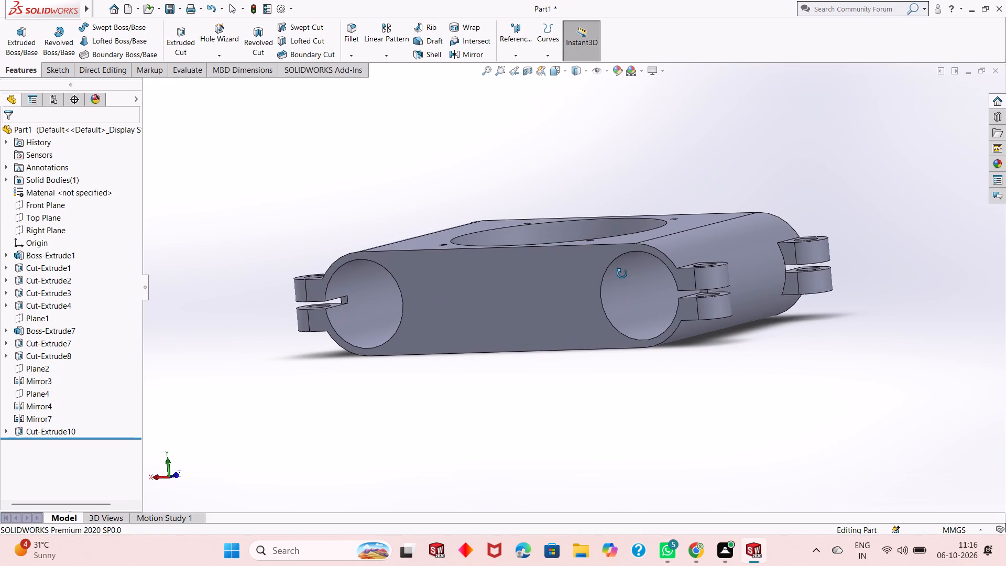
{"action": "middle_click_drag", "start_coordinate": [622, 274], "coordinate": [573, 287]}
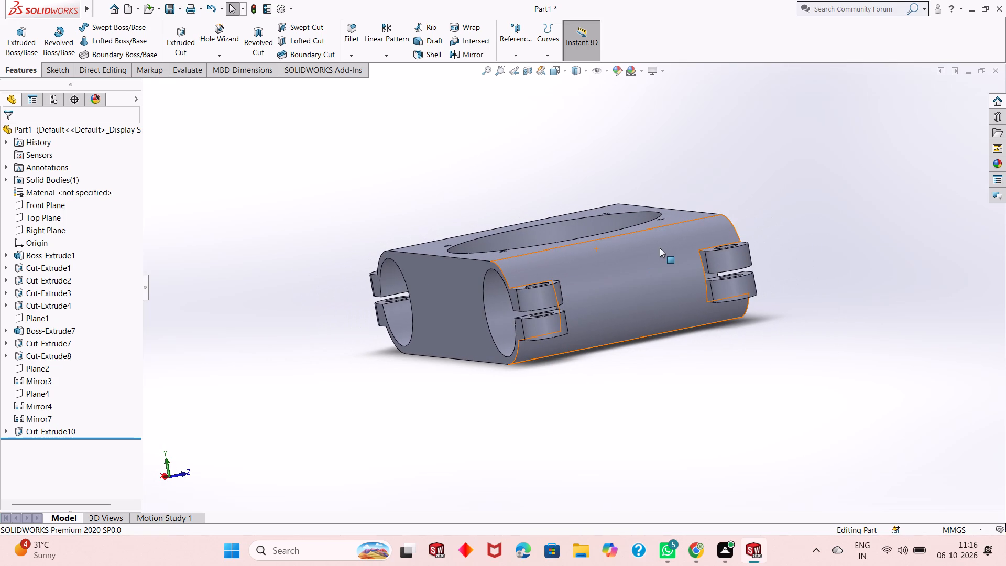
{"action": "scroll", "coordinate": [660, 248], "scroll_direction": "down", "scroll_amount": 1}
{"action": "middle_click_drag", "start_coordinate": [627, 306], "coordinate": [649, 287]}
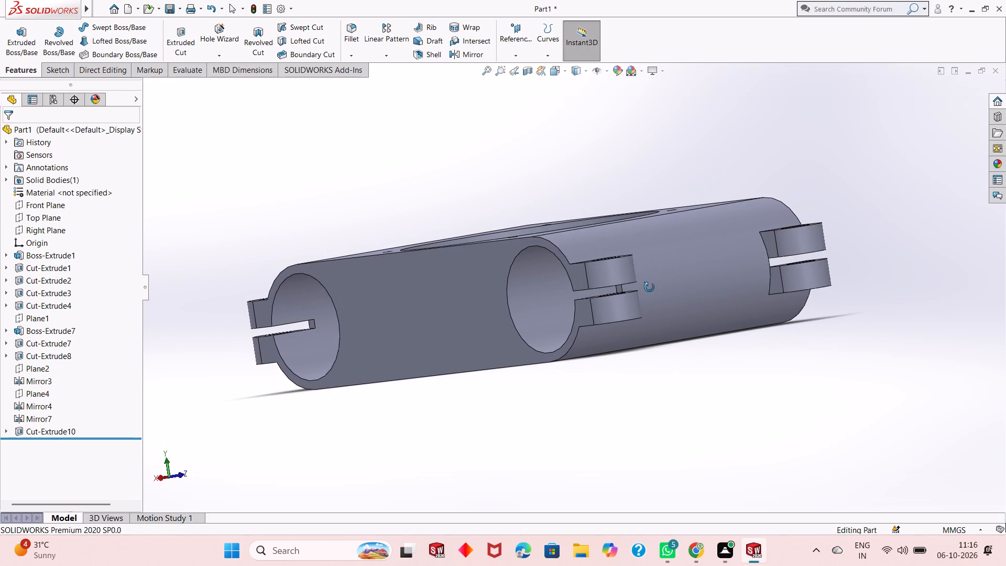
{"action": "middle_click_drag", "start_coordinate": [649, 287], "coordinate": [651, 287]}
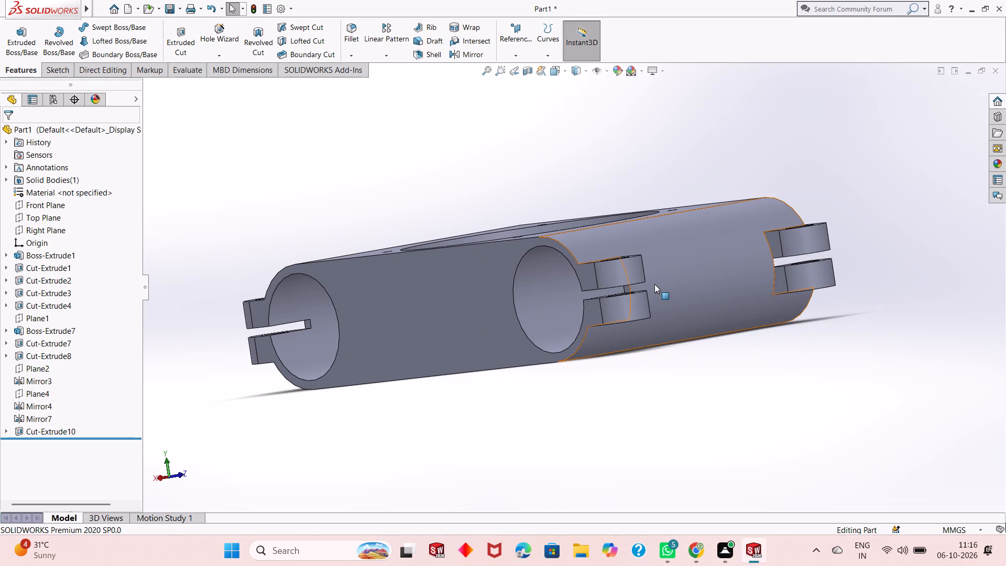
{"action": "middle_click_drag", "start_coordinate": [654, 284], "coordinate": [662, 393]}
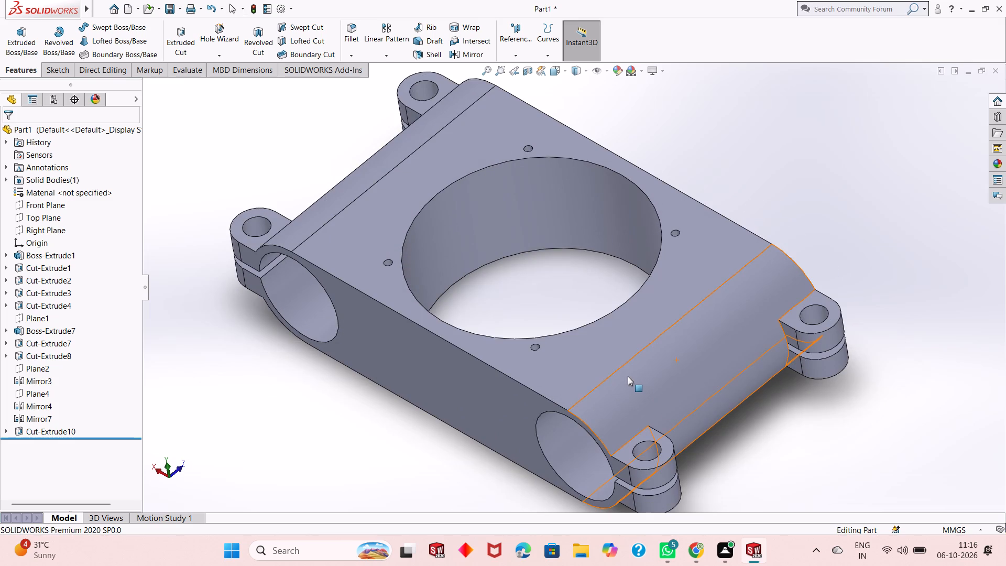
Start a new sketch on the body's flat top face around the large circular opening.
{"action": "scroll", "coordinate": [627, 376], "scroll_direction": "down", "scroll_amount": 1}
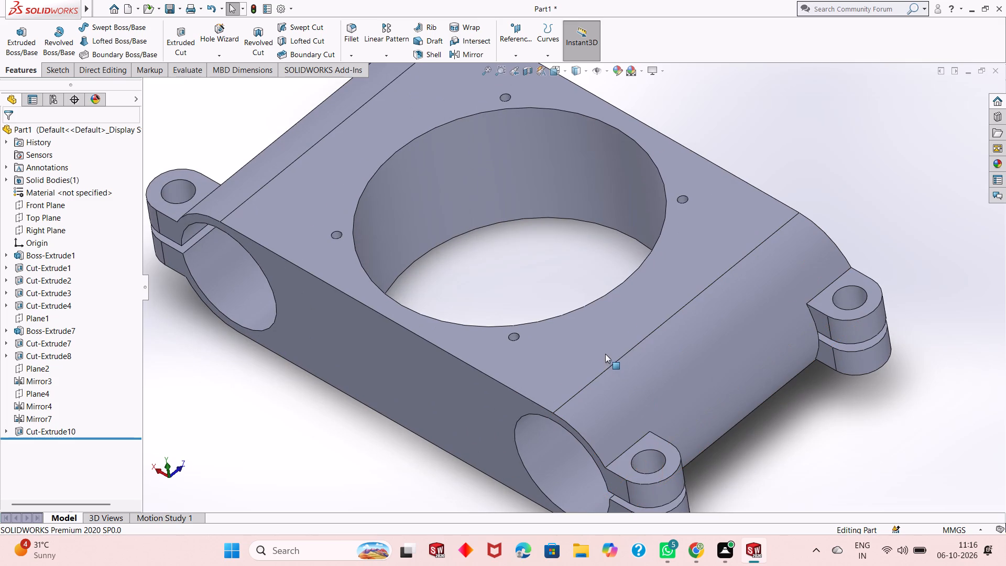
{"action": "middle_click_drag", "start_coordinate": [713, 448], "coordinate": [713, 382]}
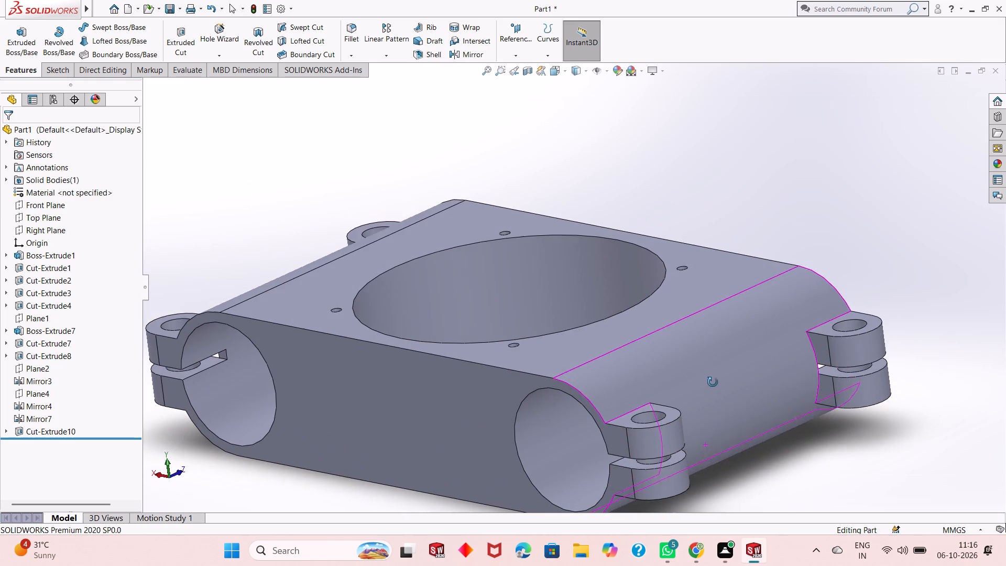
{"action": "middle_click_drag", "start_coordinate": [713, 382], "coordinate": [713, 382]}
{"action": "scroll", "coordinate": [649, 428], "scroll_direction": "up", "scroll_amount": 1}
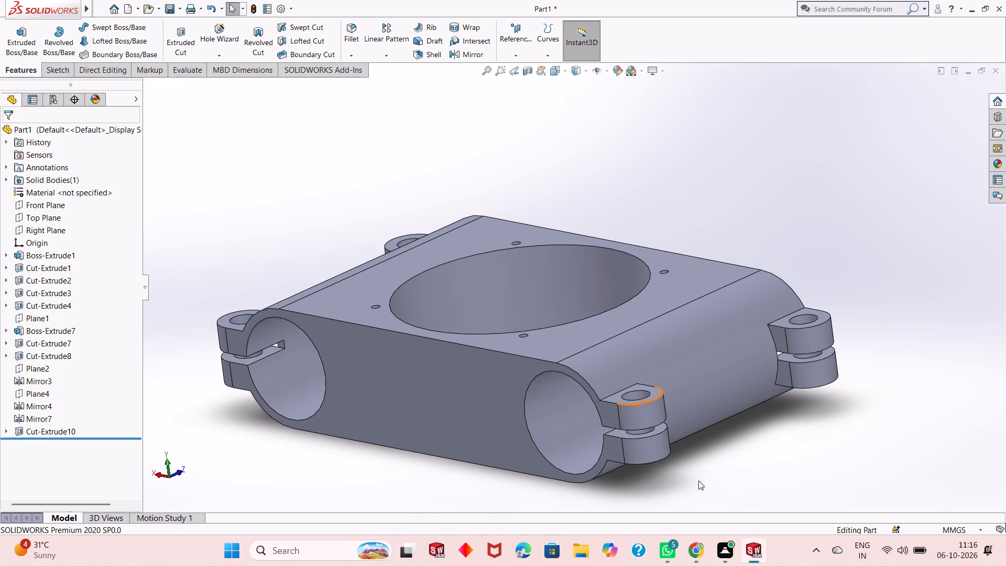
{"action": "middle_click_drag", "start_coordinate": [702, 482], "coordinate": [712, 427]}
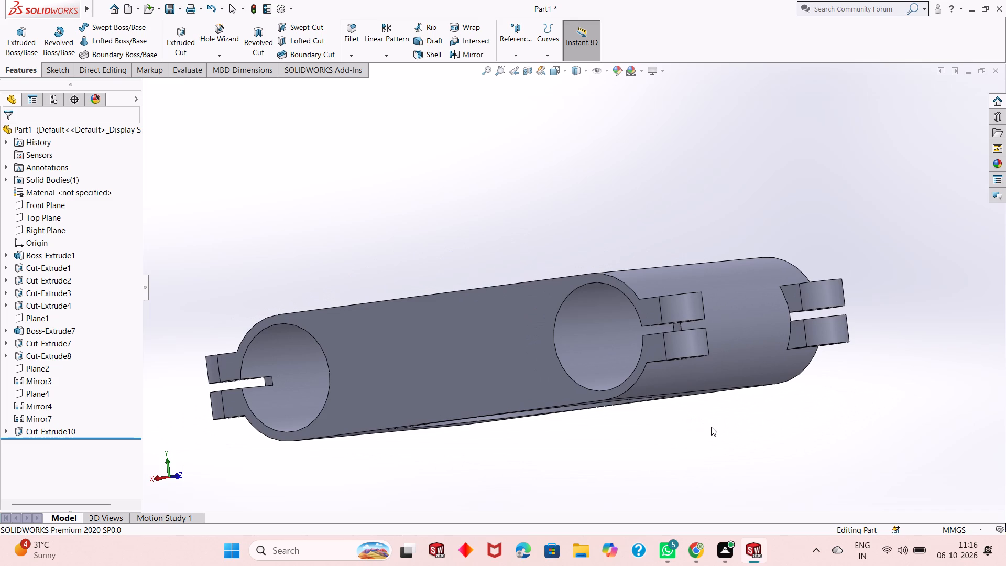
{"action": "middle_click_drag", "start_coordinate": [660, 208], "coordinate": [668, 222]}
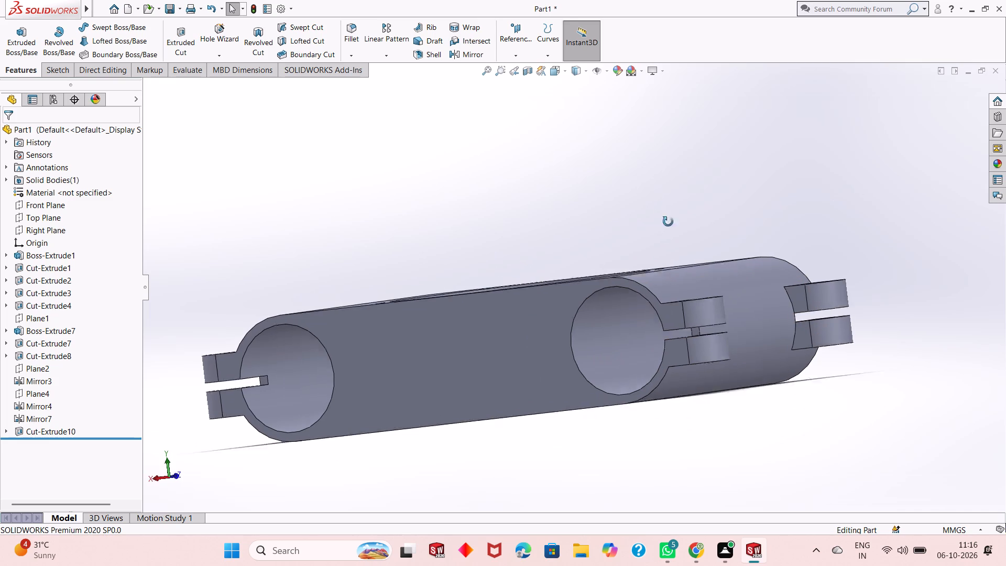
{"action": "middle_click_drag", "start_coordinate": [668, 222], "coordinate": [677, 249]}
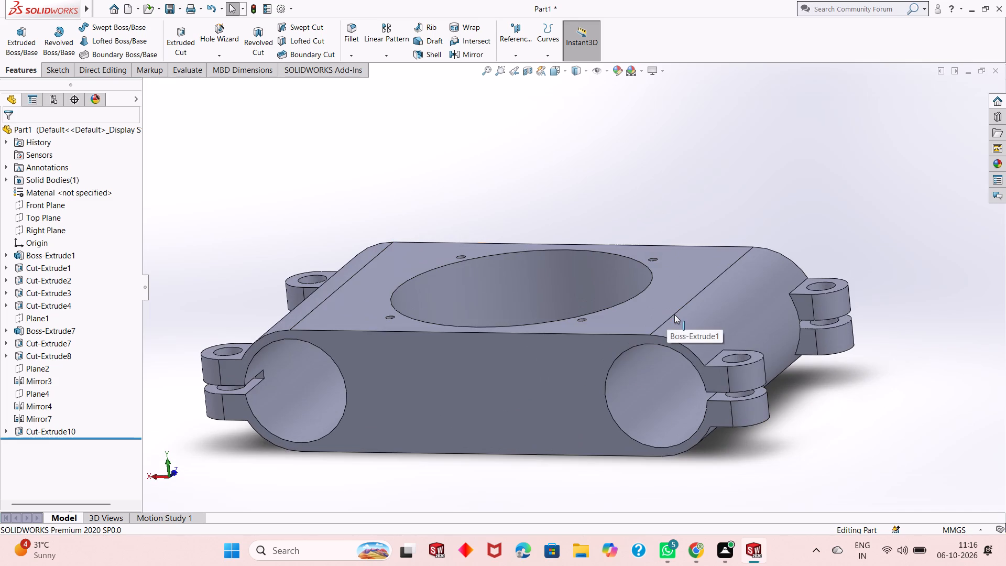
{"action": "left_click", "coordinate": [645, 313]}
{"action": "left_click", "coordinate": [692, 283]}
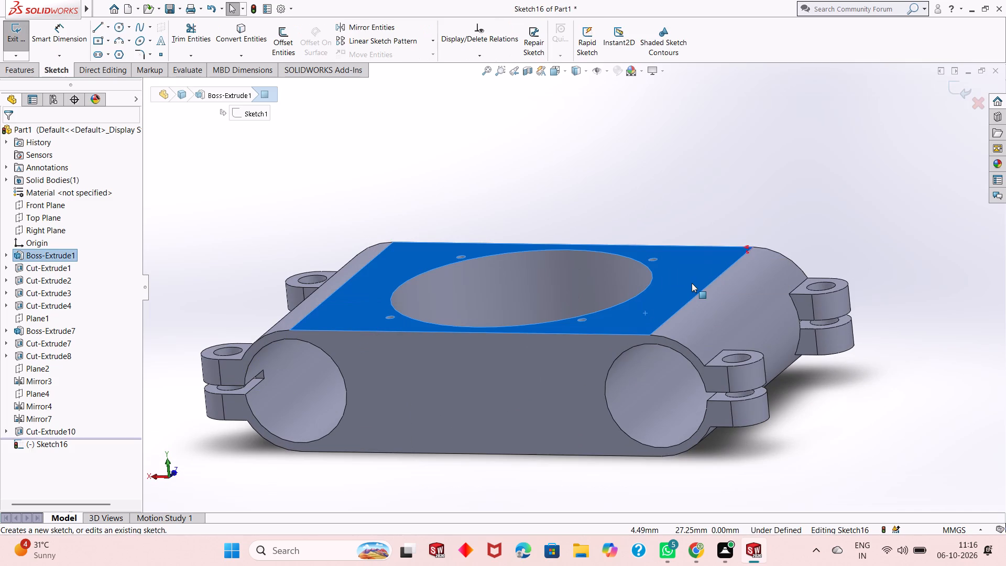
{"action": "key", "text": "ctrl+8"}
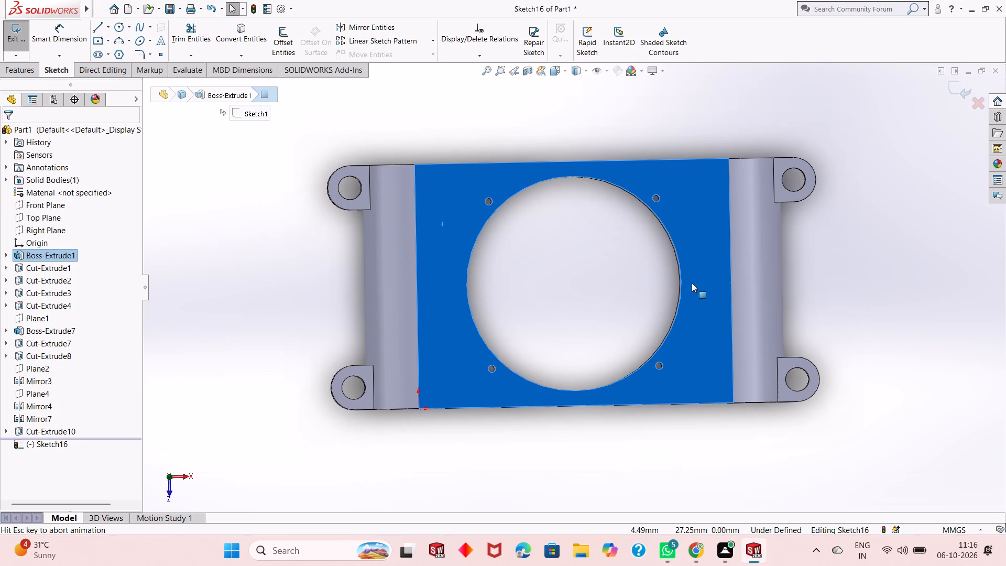
{"action": "key", "text": "Escape"}
{"action": "scroll", "coordinate": [659, 308], "scroll_direction": "up", "scroll_amount": 1}
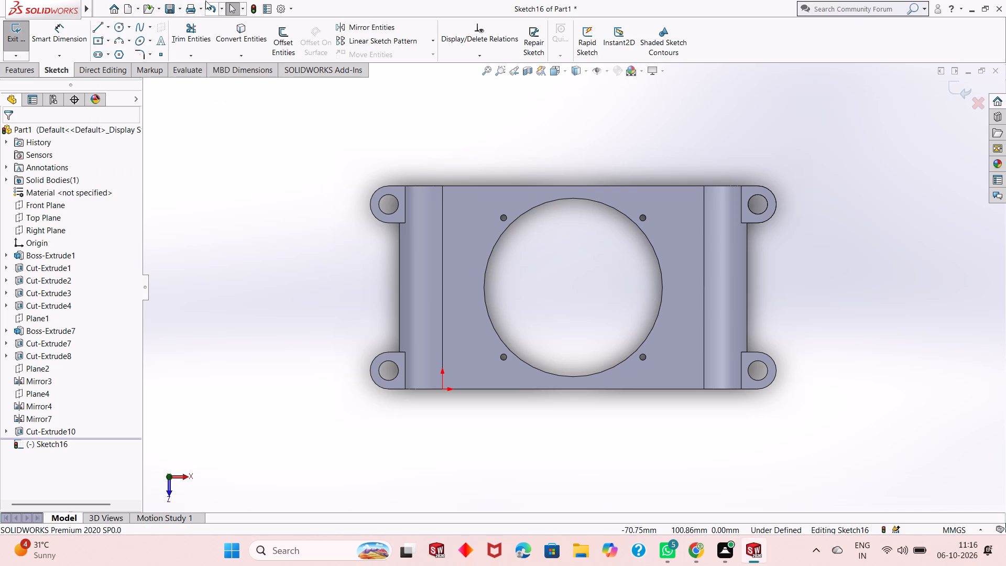
Sketch a corner rectangle about 29.4 by 3.9 mm across the rounded side, along the inner edge of the lug diagonally opposite the origin.
{"action": "left_click", "coordinate": [107, 40]}
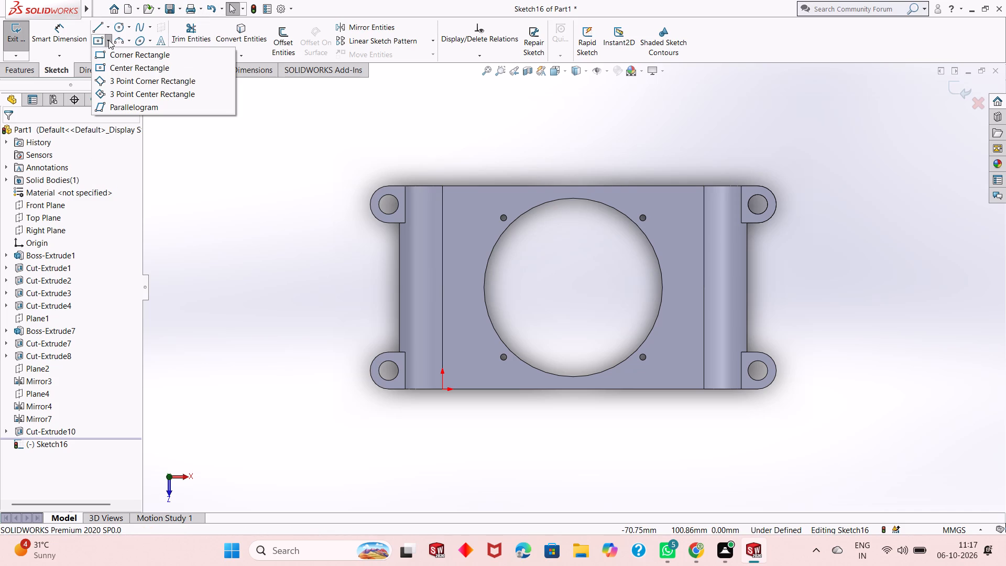
{"action": "left_click", "coordinate": [115, 59]}
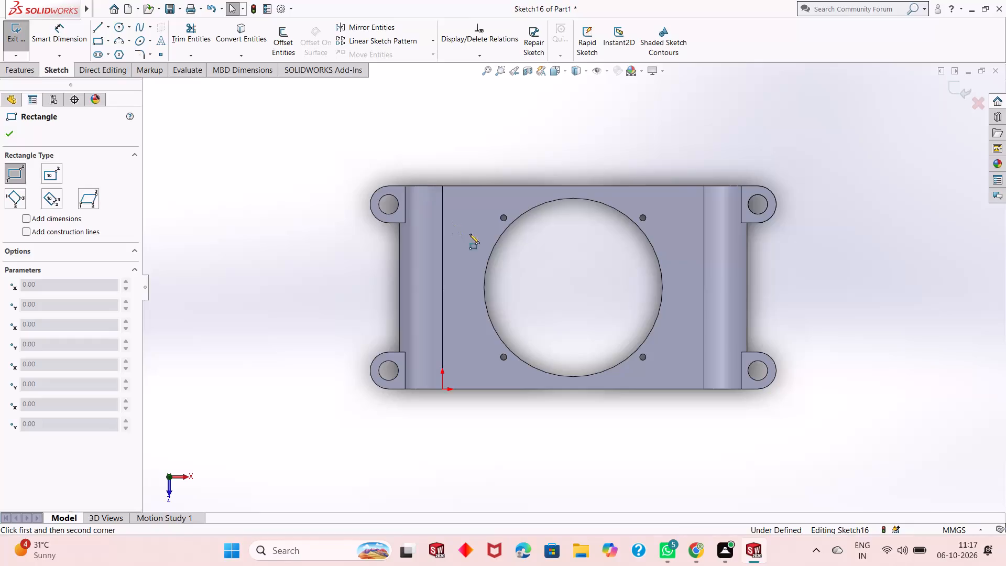
{"action": "scroll", "coordinate": [780, 291], "scroll_direction": "down", "scroll_amount": 2}
{"action": "scroll", "coordinate": [780, 291], "scroll_direction": "up", "scroll_amount": 2}
{"action": "scroll", "coordinate": [781, 247], "scroll_direction": "down", "scroll_amount": 1}
{"action": "scroll", "coordinate": [692, 235], "scroll_direction": "down", "scroll_amount": 1}
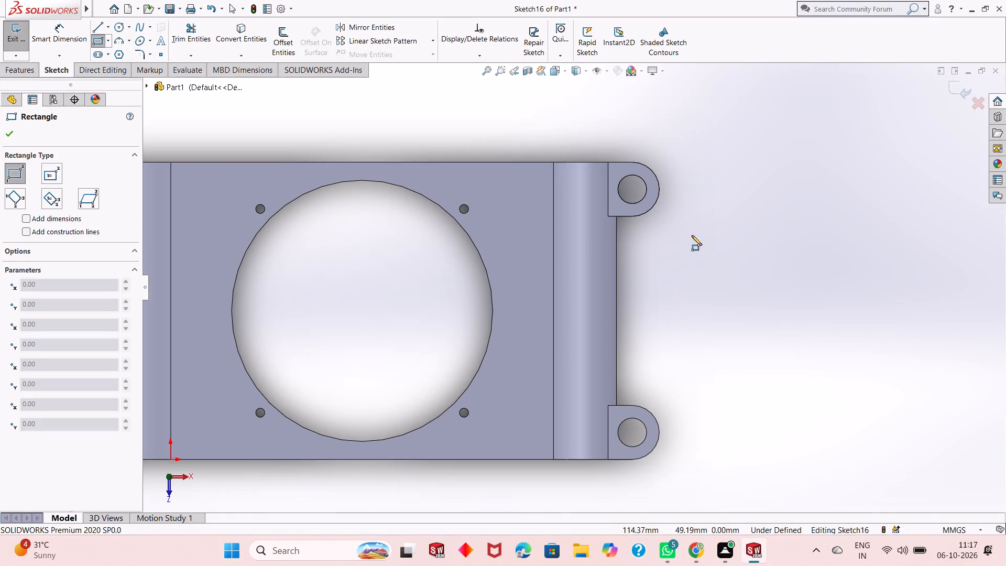
{"action": "scroll", "coordinate": [597, 235], "scroll_direction": "down", "scroll_amount": 1}
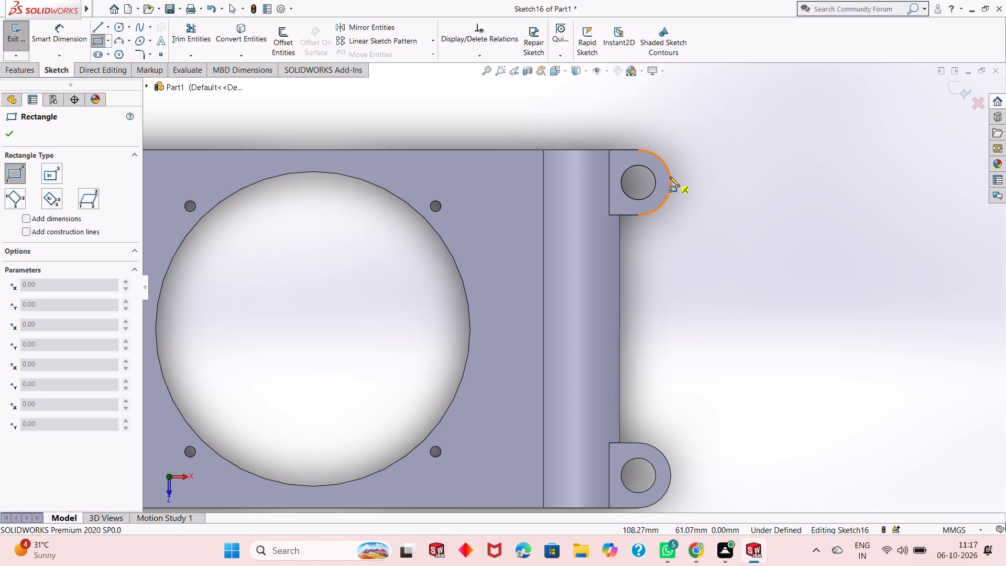
{"action": "left_click", "coordinate": [671, 213]}
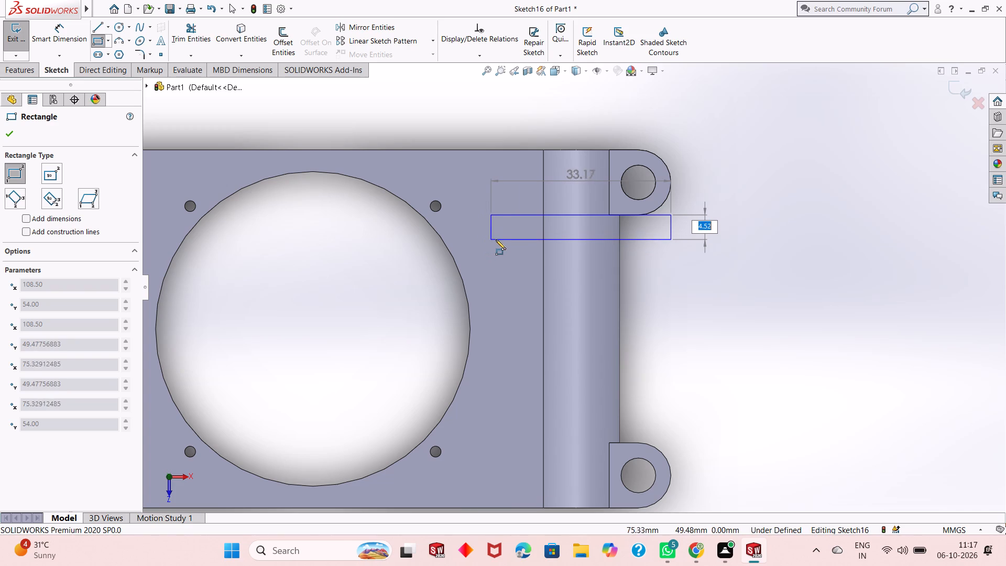
{"action": "left_click", "coordinate": [511, 236]}
{"action": "right_click", "coordinate": [735, 156]}
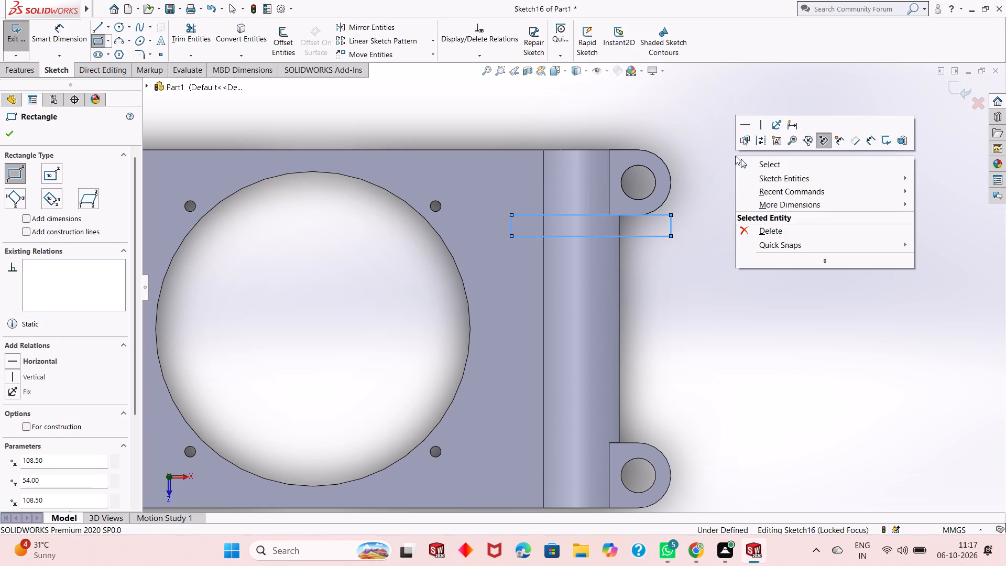
{"action": "left_click", "coordinate": [749, 162]}
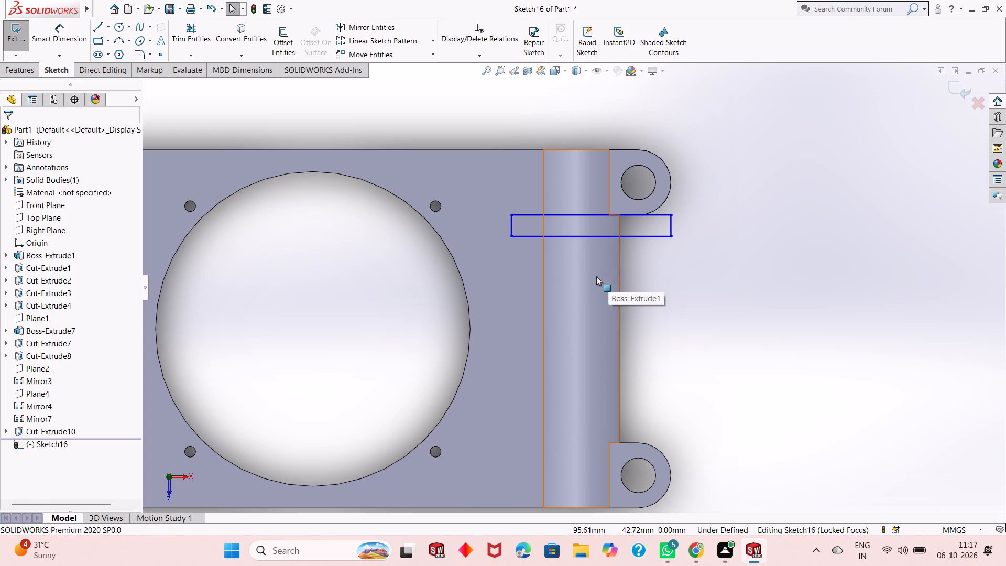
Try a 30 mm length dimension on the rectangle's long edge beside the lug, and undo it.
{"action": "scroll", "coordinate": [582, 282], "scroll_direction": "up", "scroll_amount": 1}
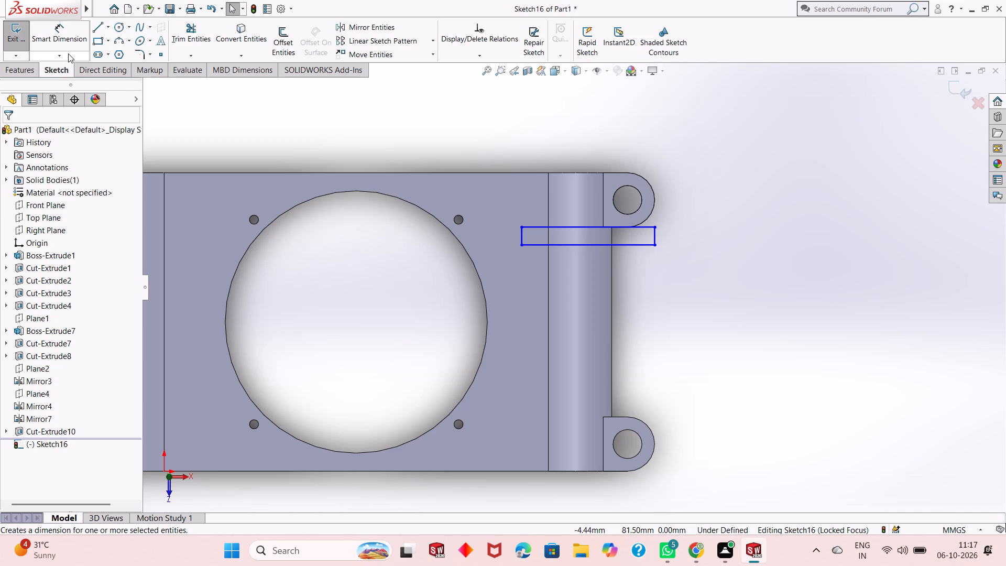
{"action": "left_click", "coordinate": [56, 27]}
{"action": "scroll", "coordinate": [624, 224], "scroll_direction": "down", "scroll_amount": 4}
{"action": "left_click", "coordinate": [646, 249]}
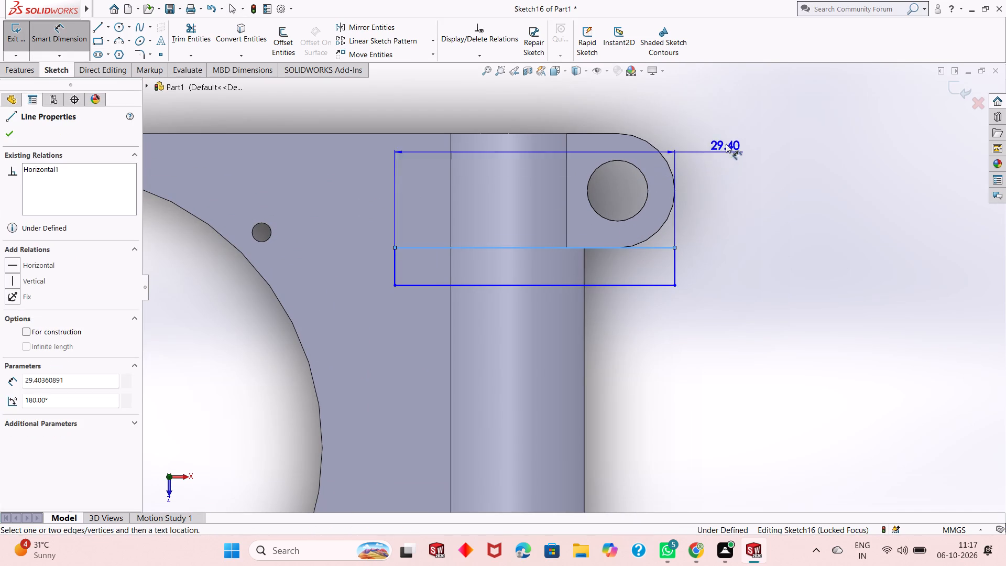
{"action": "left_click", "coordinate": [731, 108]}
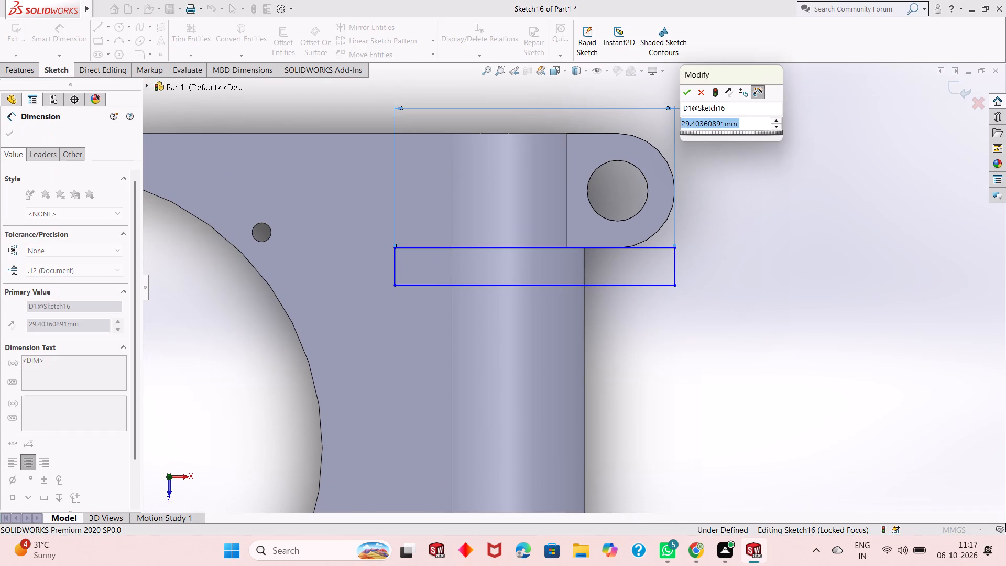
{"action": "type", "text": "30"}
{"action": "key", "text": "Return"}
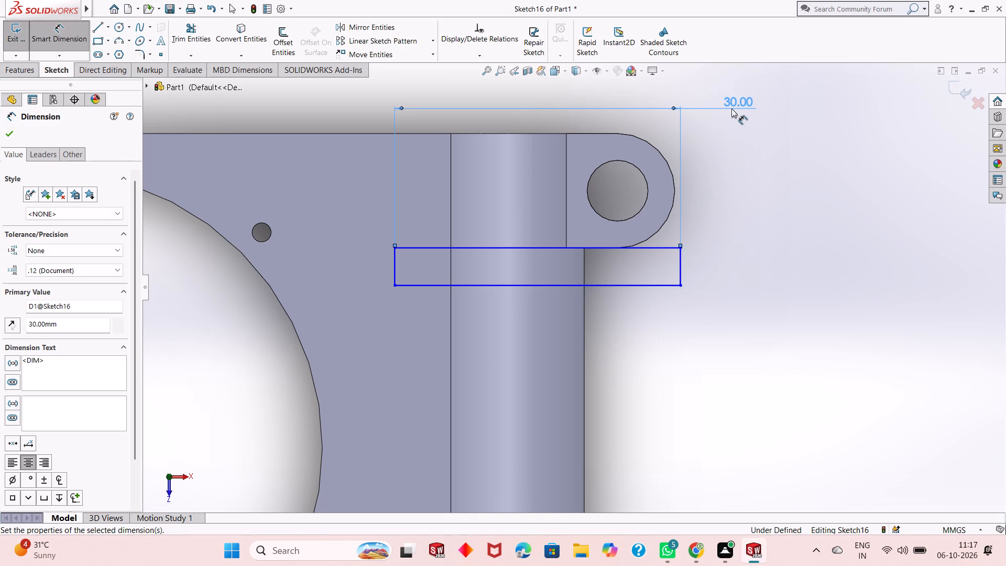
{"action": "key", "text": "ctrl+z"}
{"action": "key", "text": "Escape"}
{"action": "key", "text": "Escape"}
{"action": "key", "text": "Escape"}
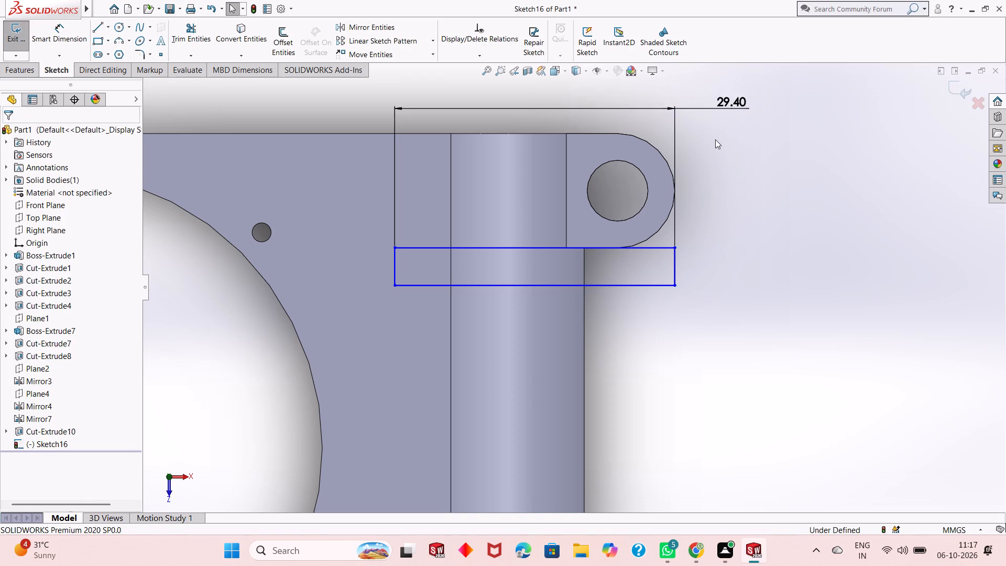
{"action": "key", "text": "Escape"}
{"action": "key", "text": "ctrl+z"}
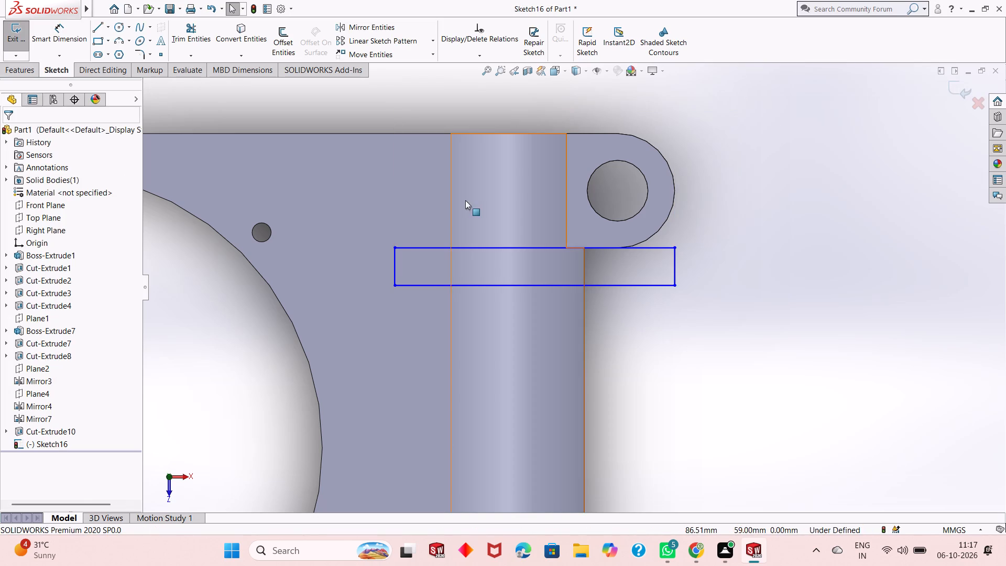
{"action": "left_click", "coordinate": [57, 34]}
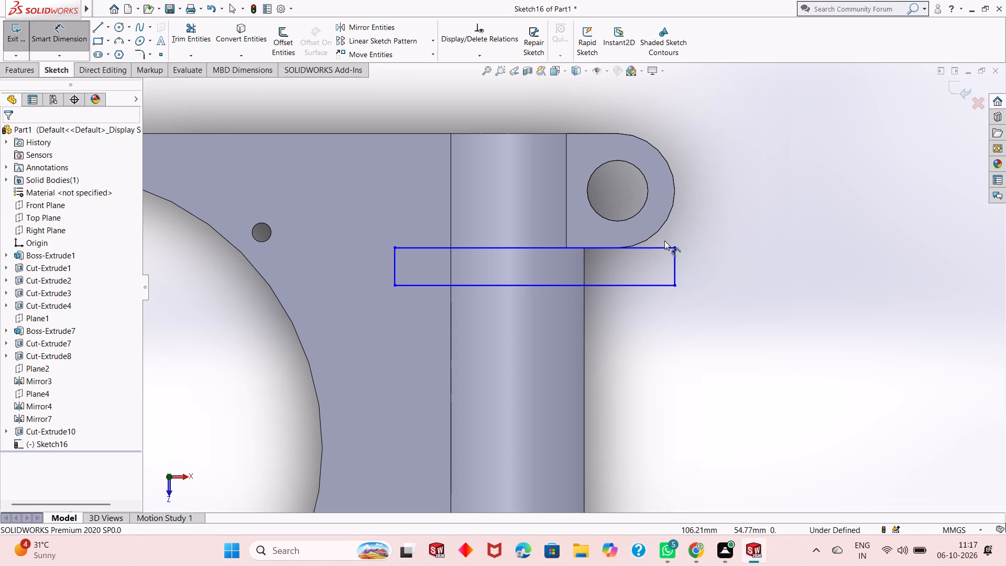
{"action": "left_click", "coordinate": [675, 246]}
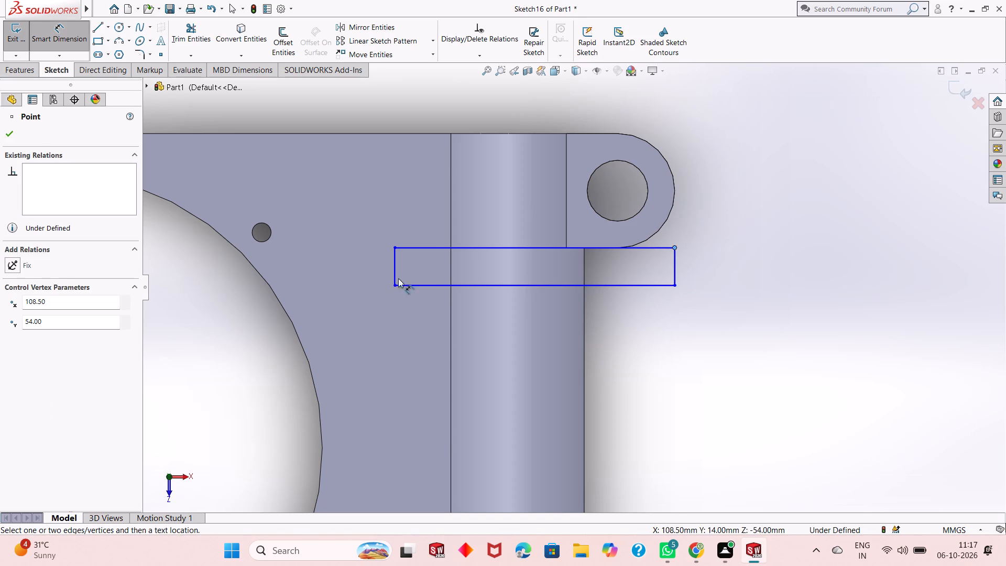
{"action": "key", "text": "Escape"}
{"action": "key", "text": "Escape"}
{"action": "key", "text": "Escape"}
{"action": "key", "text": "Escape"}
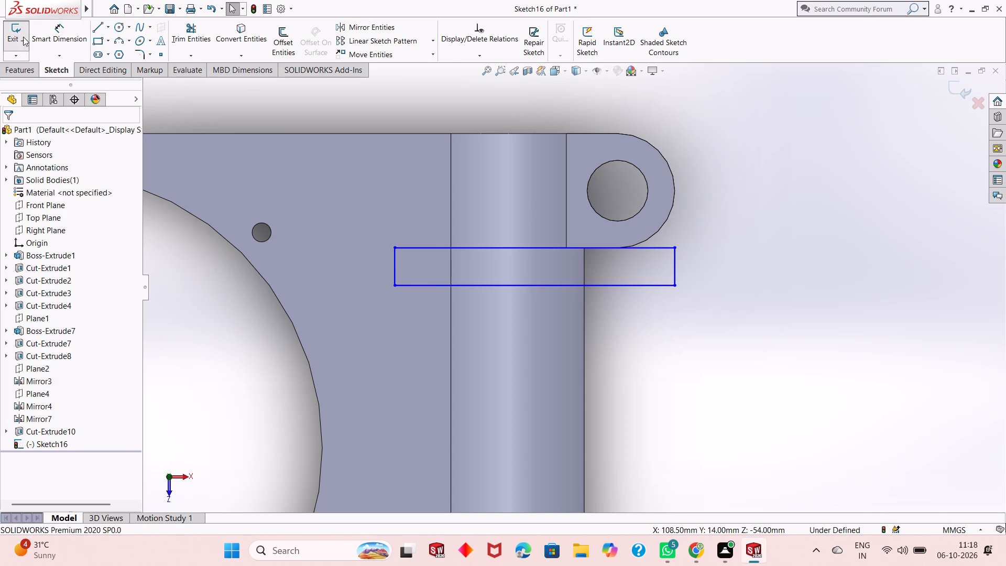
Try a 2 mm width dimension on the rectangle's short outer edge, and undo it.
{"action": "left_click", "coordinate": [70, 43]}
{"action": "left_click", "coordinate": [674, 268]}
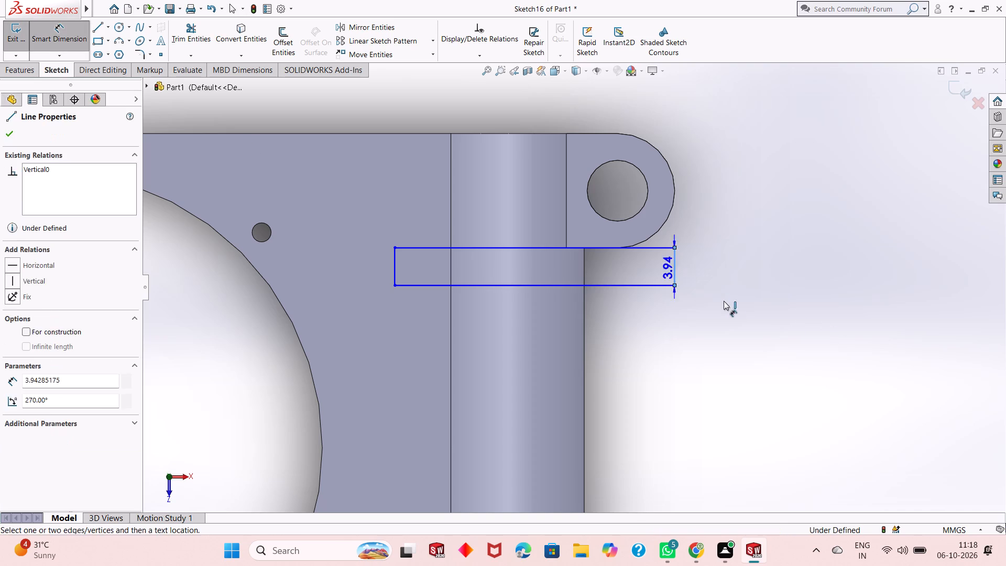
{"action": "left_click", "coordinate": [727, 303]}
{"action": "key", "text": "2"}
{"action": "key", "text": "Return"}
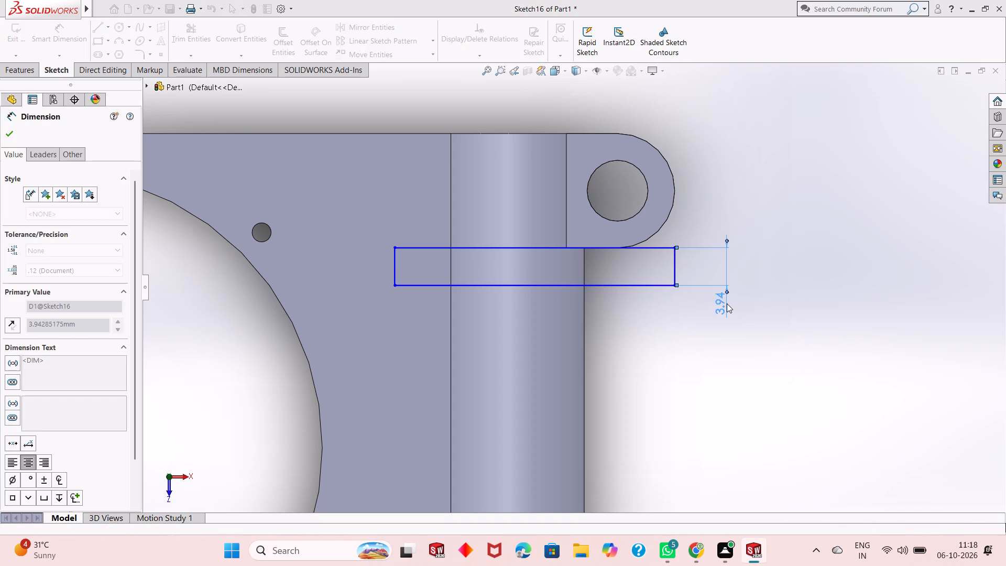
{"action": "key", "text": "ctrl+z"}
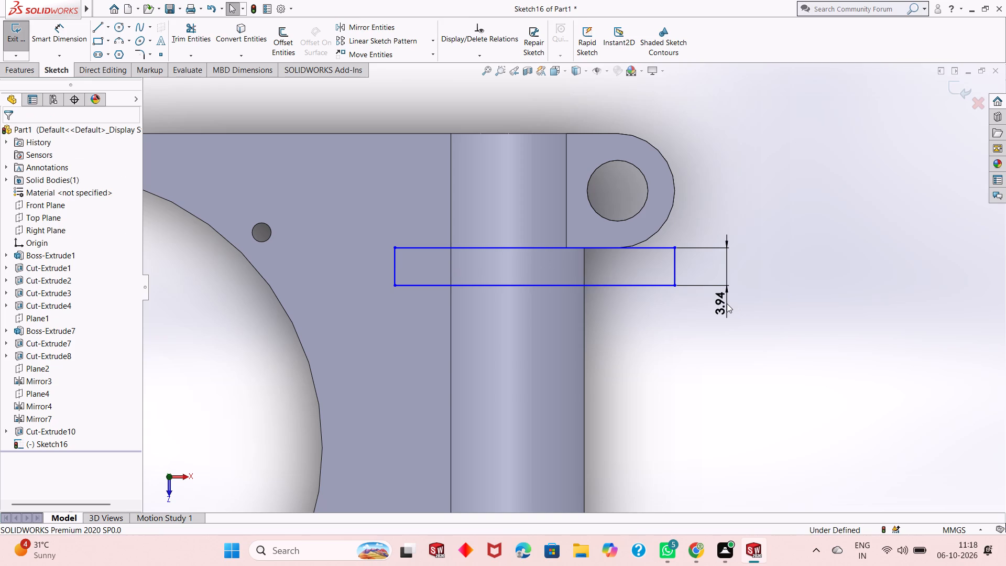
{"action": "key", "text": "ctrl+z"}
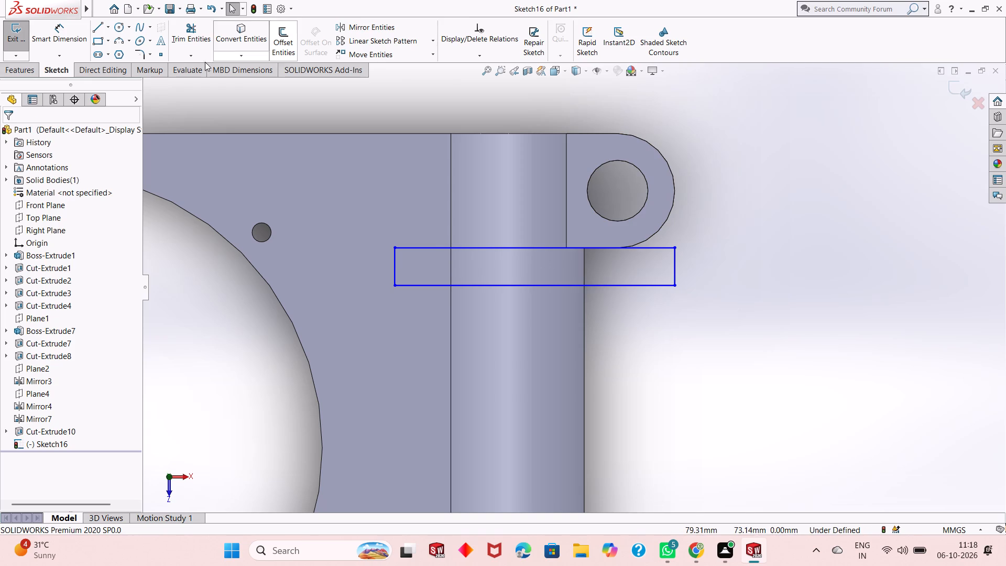
Draw a horizontal centerline about 3.2 mm long from the edge of the lug's hole to the hole's centre.
{"action": "left_click", "coordinate": [110, 25]}
{"action": "left_click", "coordinate": [117, 51]}
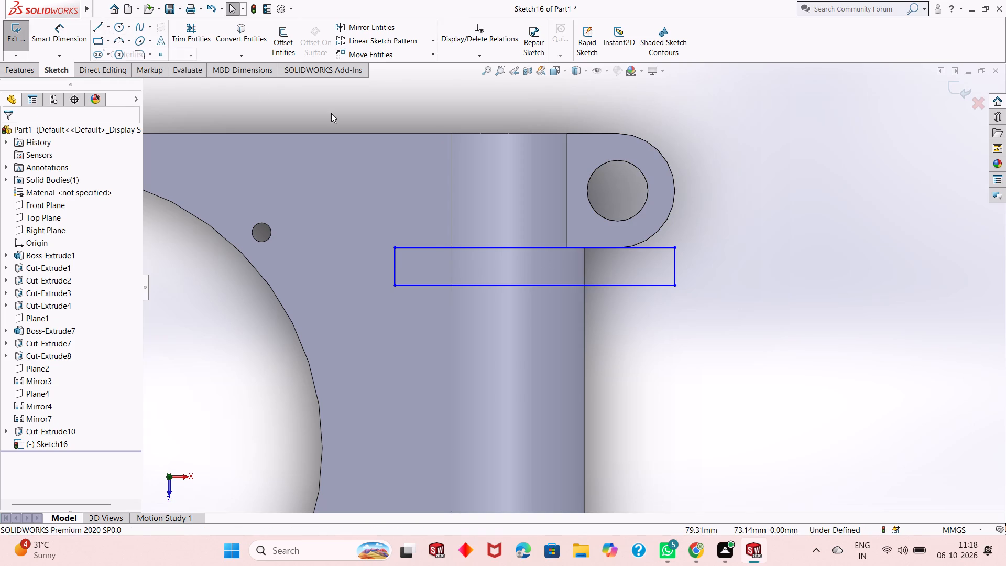
{"action": "left_click", "coordinate": [648, 191]}
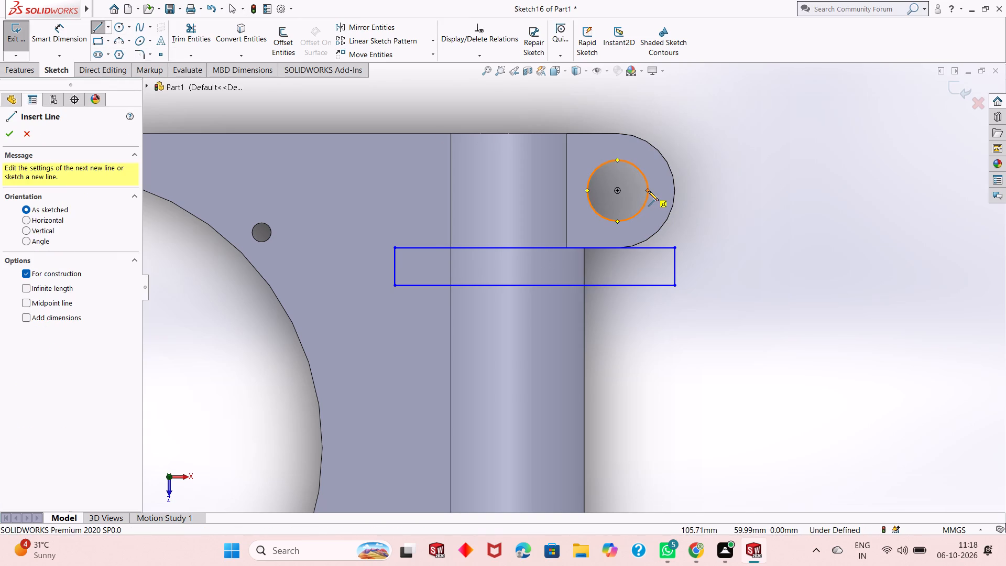
{"action": "left_click", "coordinate": [616, 189]}
{"action": "key", "text": "Escape"}
{"action": "key", "text": "Escape"}
{"action": "key", "text": "Escape"}
{"action": "key", "text": "Escape"}
{"action": "key", "text": "Escape"}
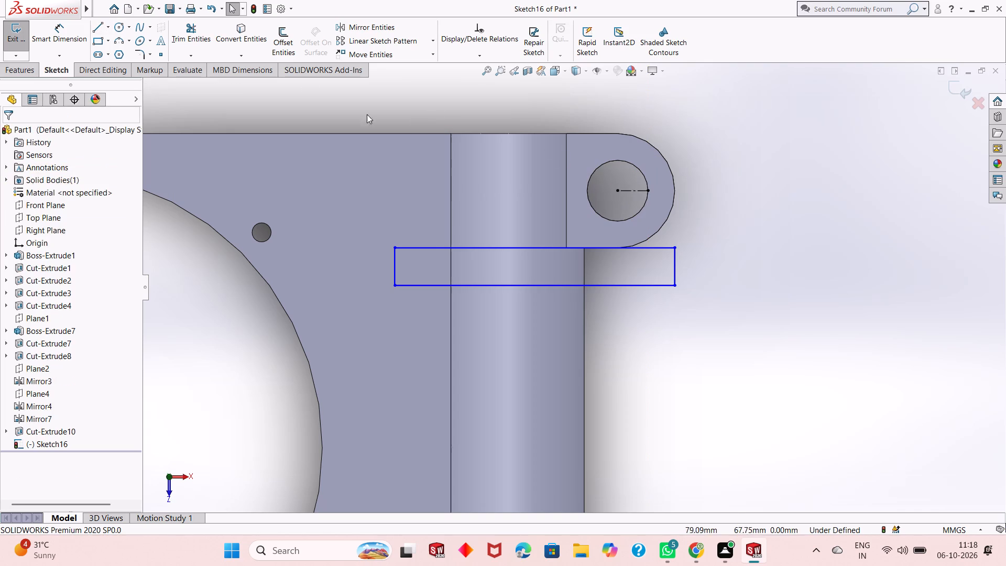
Dimension the rectangle's outer corner beside the lug at 6 mm from the hole's centre, measured parallel to the rectangle's short edges.
{"action": "left_click", "coordinate": [68, 32]}
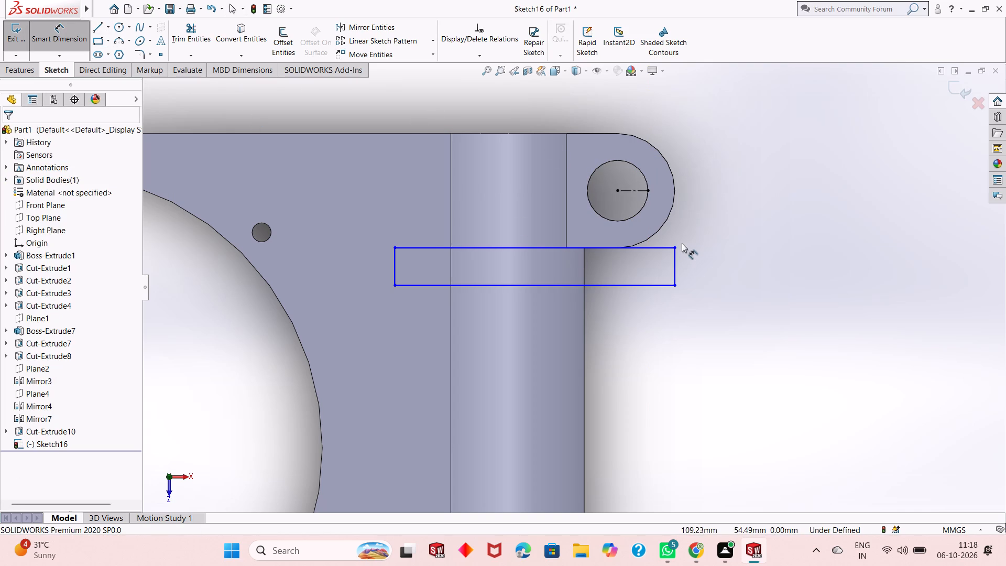
{"action": "left_click", "coordinate": [672, 246]}
{"action": "left_click", "coordinate": [618, 192]}
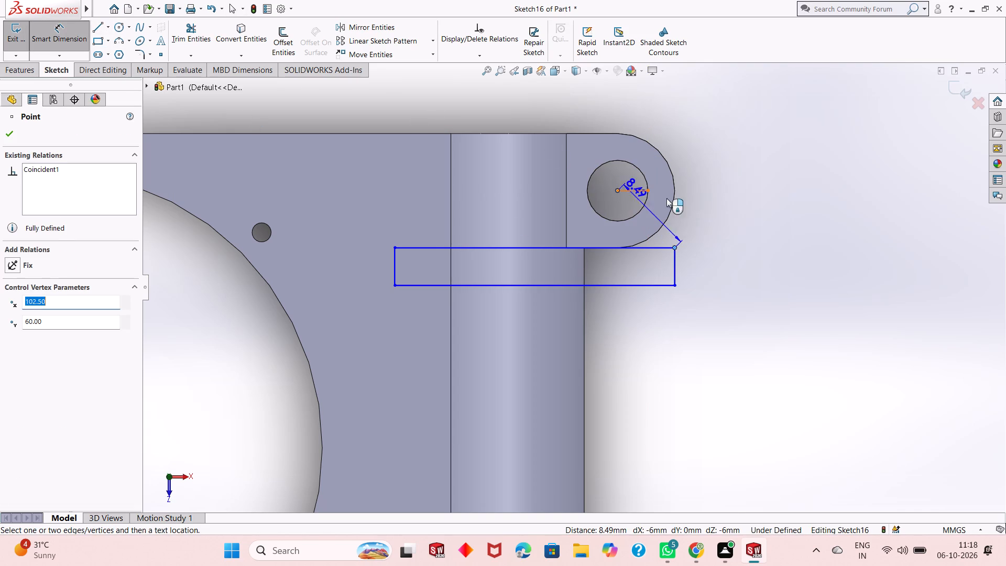
{"action": "left_click", "coordinate": [760, 203]}
{"action": "key", "text": "Return"}
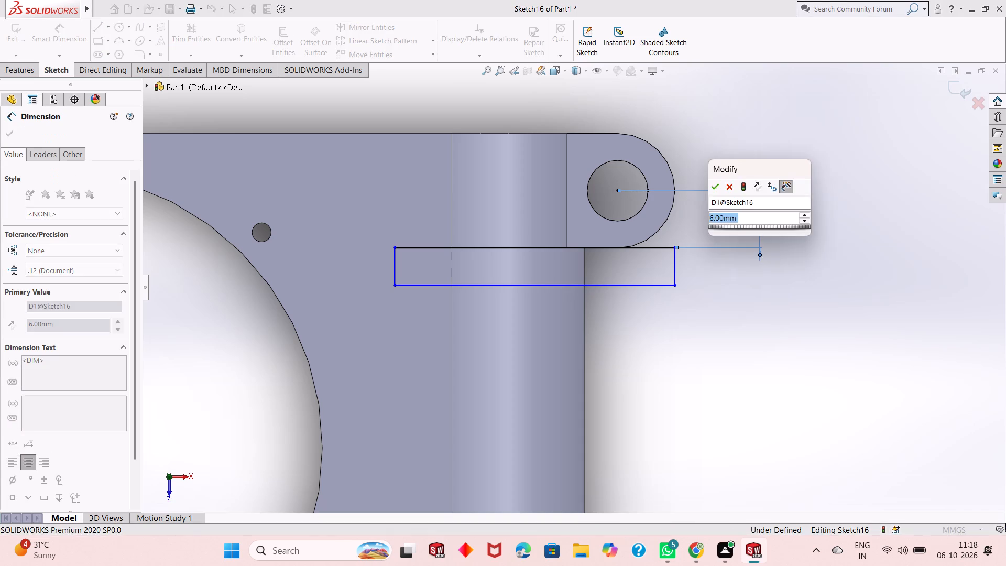
Dimension the rectangle's short outer edge beside the lug at 2 mm.
{"action": "left_click", "coordinate": [677, 263]}
{"action": "left_click", "coordinate": [751, 319]}
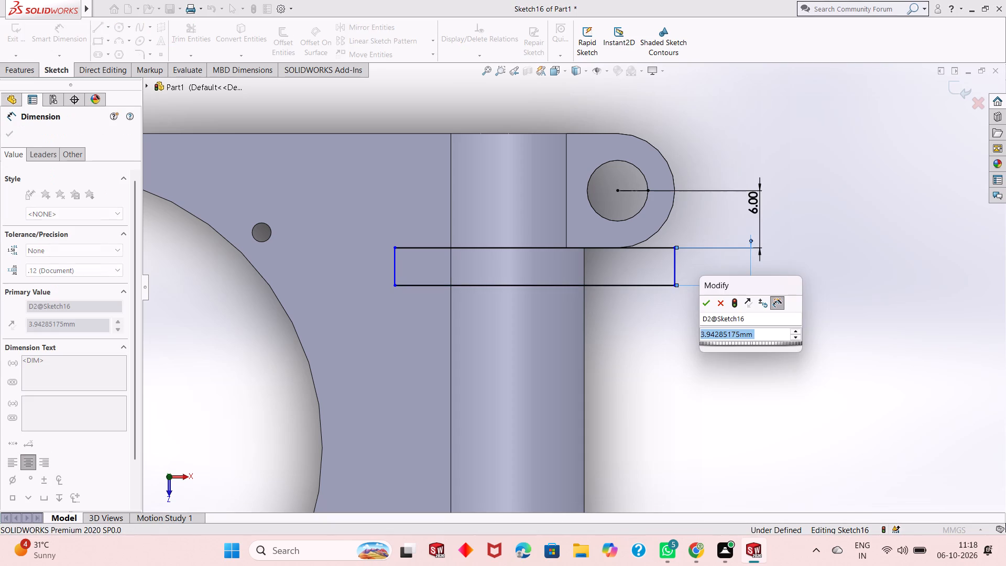
{"action": "key", "text": "2"}
{"action": "key", "text": "Return"}
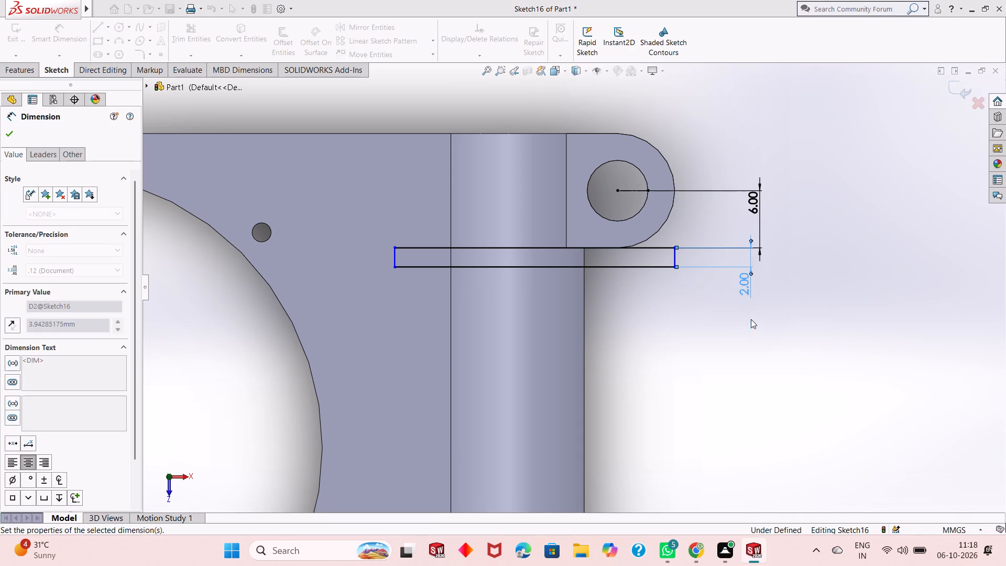
Dimension the rectangle's short outer edge at 6 mm from the lug hole's centre, measured parallel to the rectangle's long edges.
{"action": "scroll", "coordinate": [561, 240], "scroll_direction": "down", "scroll_amount": 1}
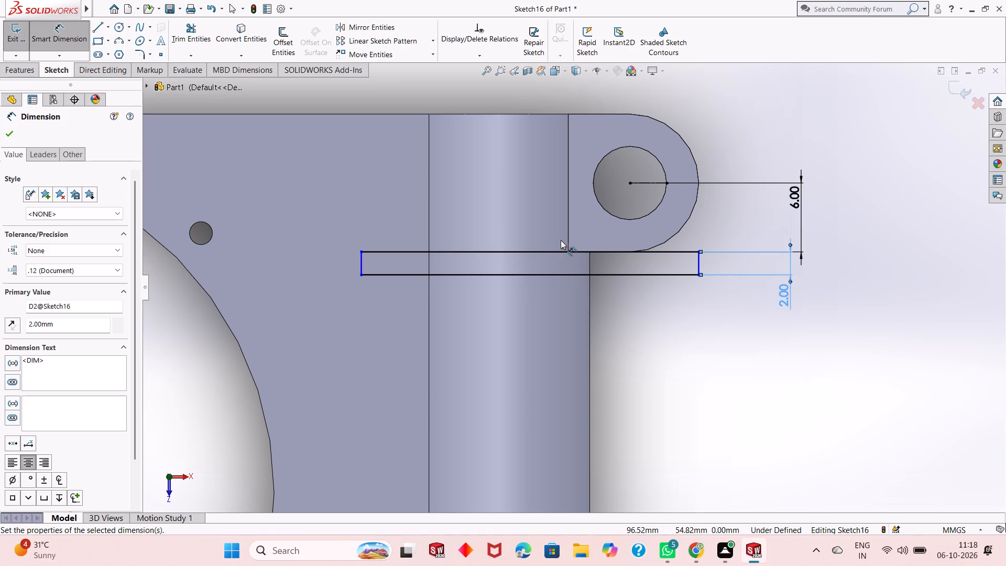
{"action": "left_click", "coordinate": [696, 261]}
{"action": "left_click", "coordinate": [627, 184]}
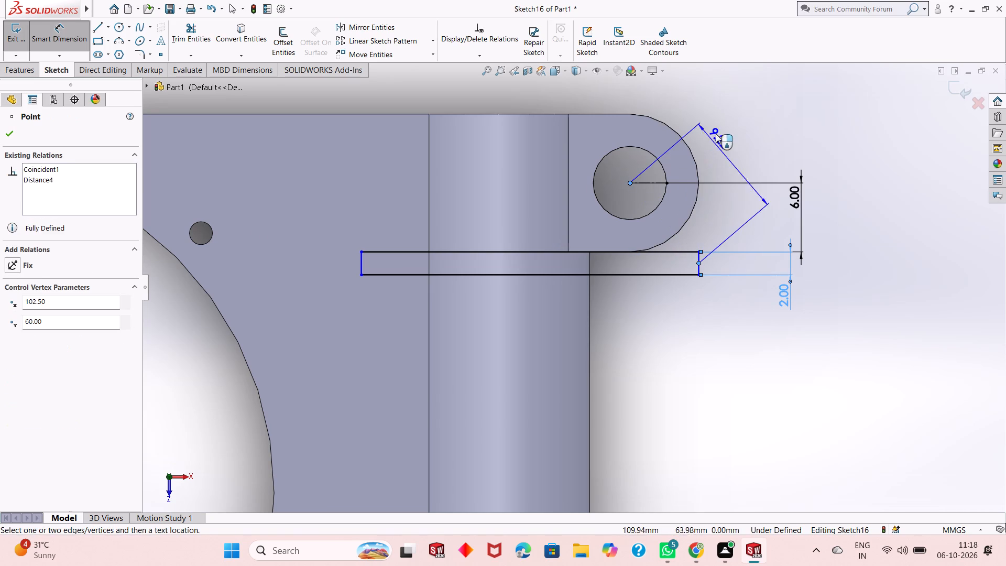
{"action": "left_click", "coordinate": [677, 95]}
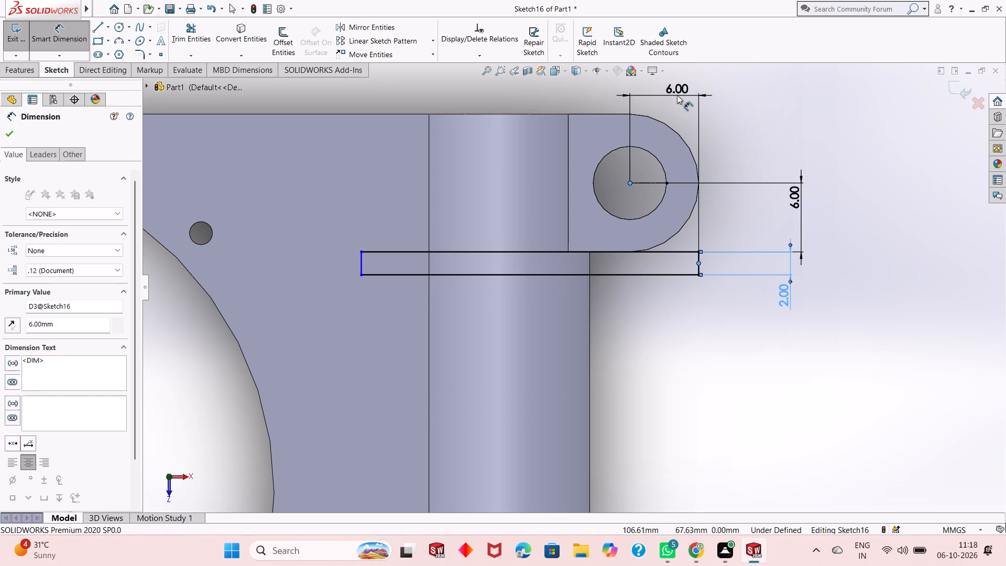
{"action": "key", "text": "Return"}
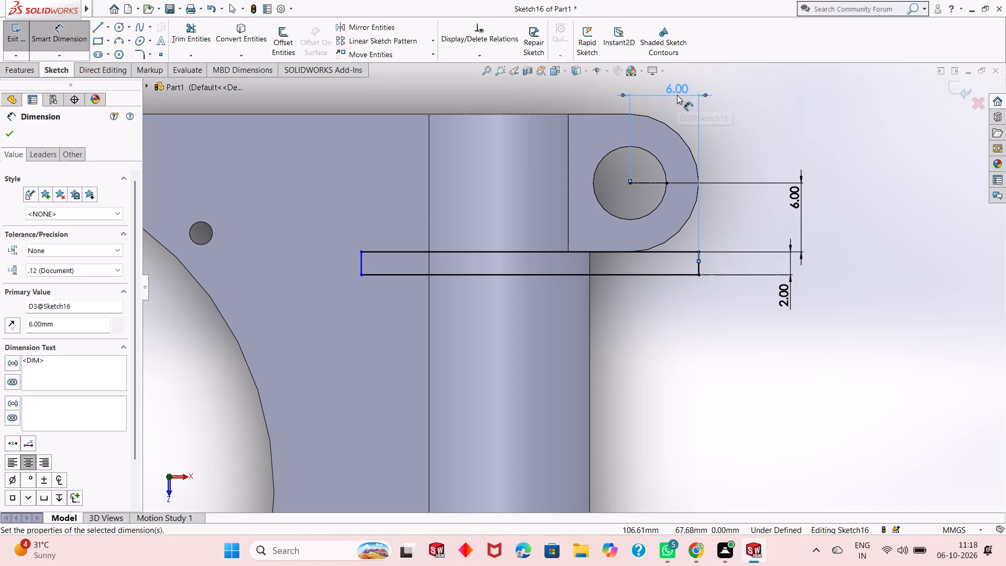
Dimension the rectangle's long edge farther from the lug at 30 mm and finish dimensioning.
{"action": "left_click", "coordinate": [669, 275]}
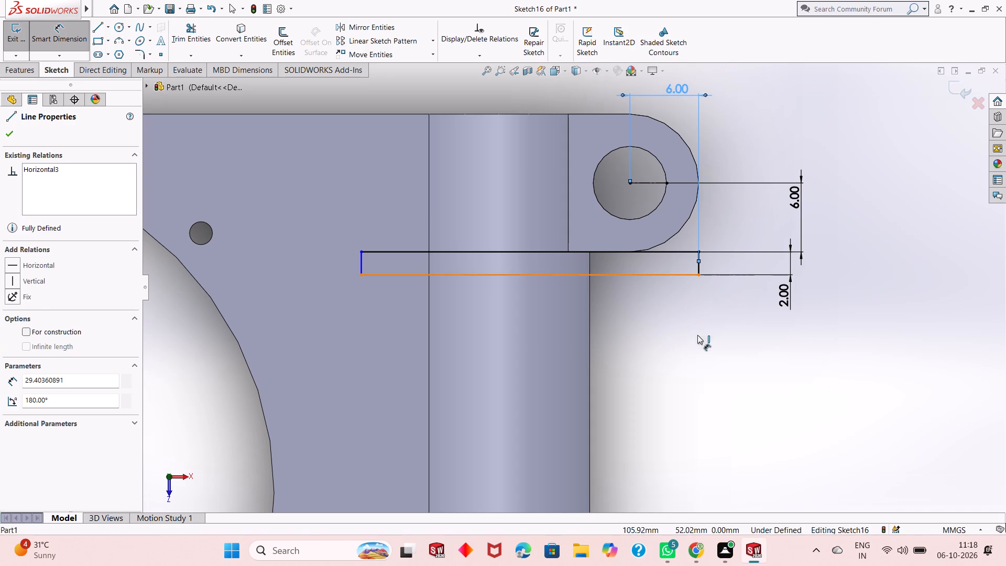
{"action": "left_click", "coordinate": [710, 332]}
{"action": "type", "text": "30"}
{"action": "key", "text": "Return"}
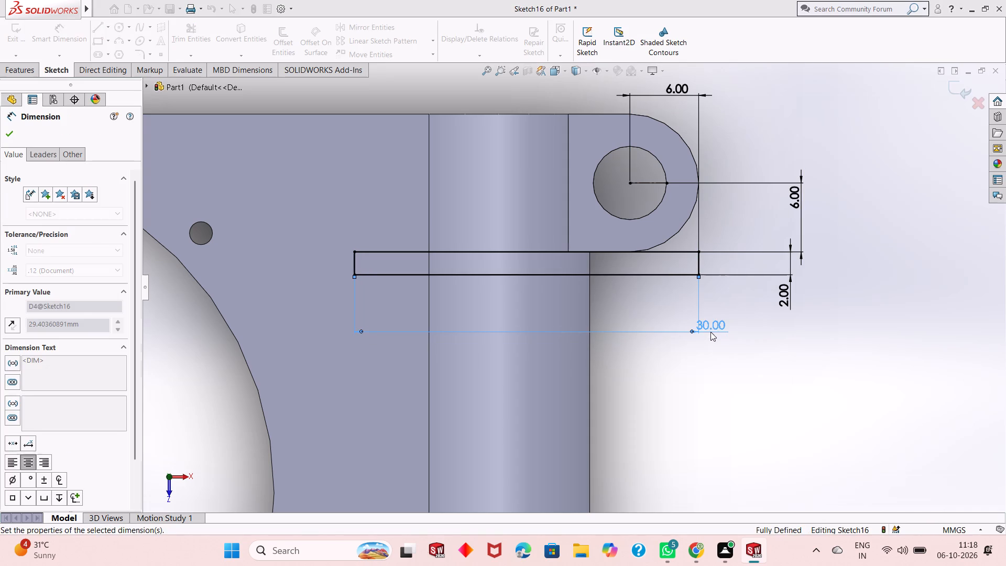
{"action": "right_click", "coordinate": [678, 394]}
{"action": "left_click", "coordinate": [697, 429]}
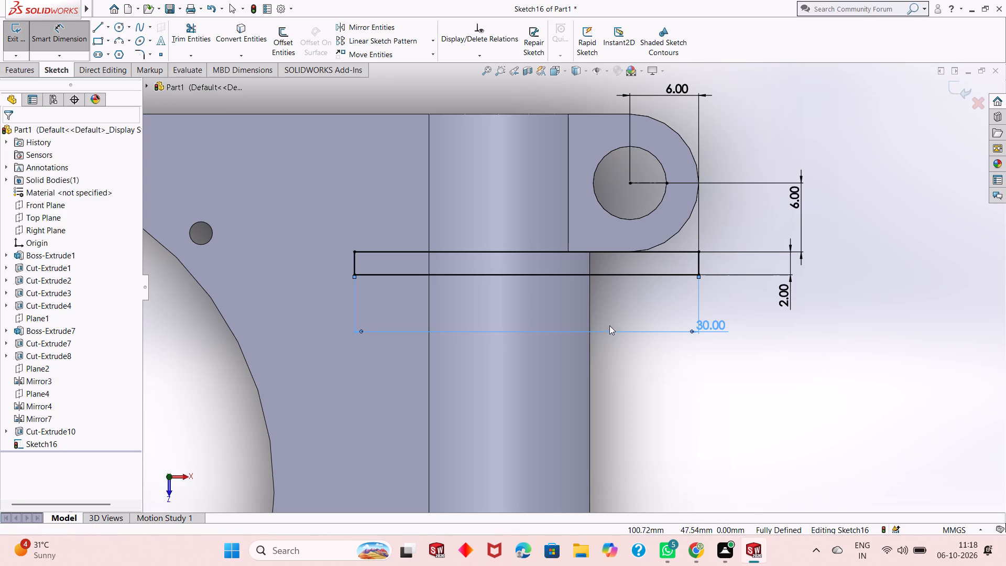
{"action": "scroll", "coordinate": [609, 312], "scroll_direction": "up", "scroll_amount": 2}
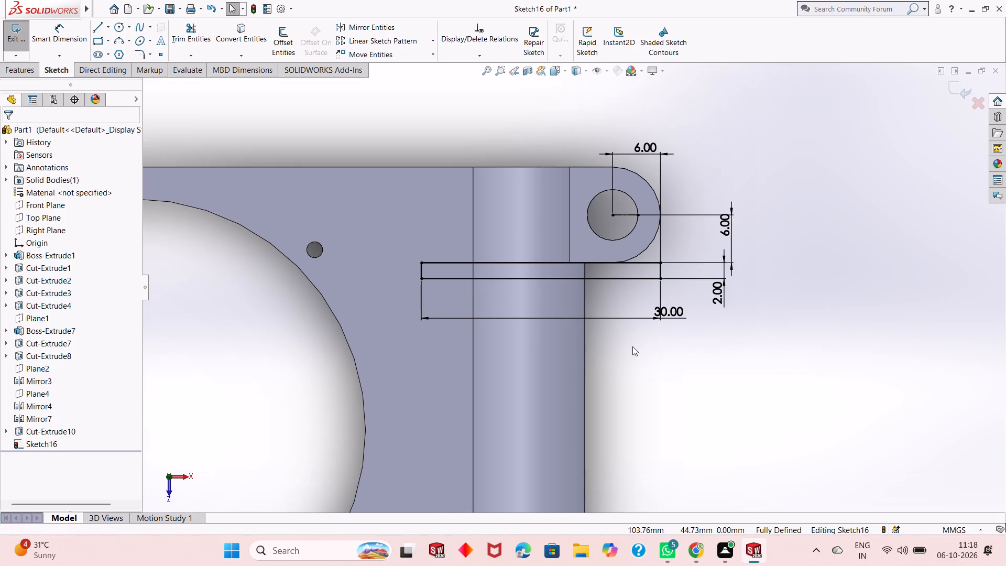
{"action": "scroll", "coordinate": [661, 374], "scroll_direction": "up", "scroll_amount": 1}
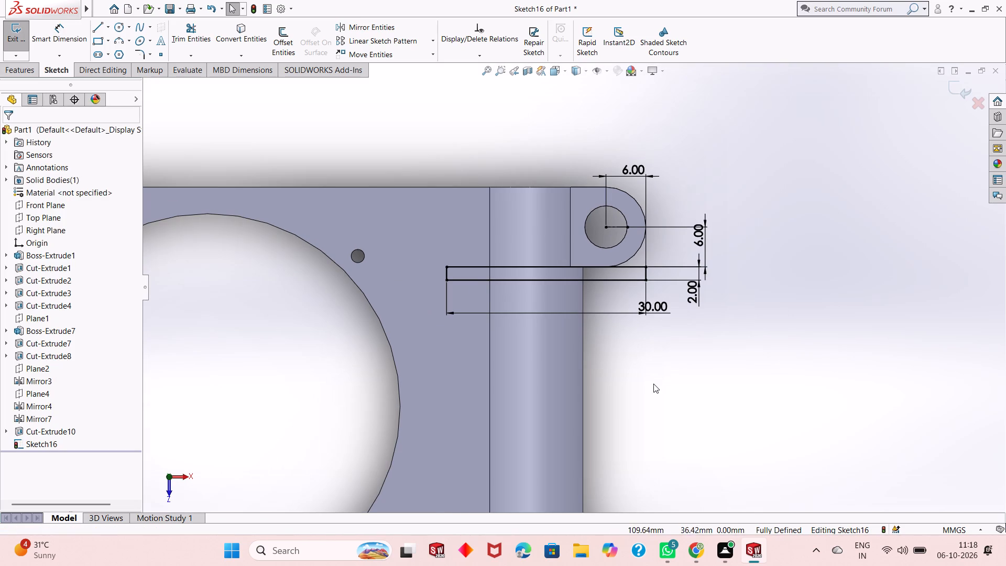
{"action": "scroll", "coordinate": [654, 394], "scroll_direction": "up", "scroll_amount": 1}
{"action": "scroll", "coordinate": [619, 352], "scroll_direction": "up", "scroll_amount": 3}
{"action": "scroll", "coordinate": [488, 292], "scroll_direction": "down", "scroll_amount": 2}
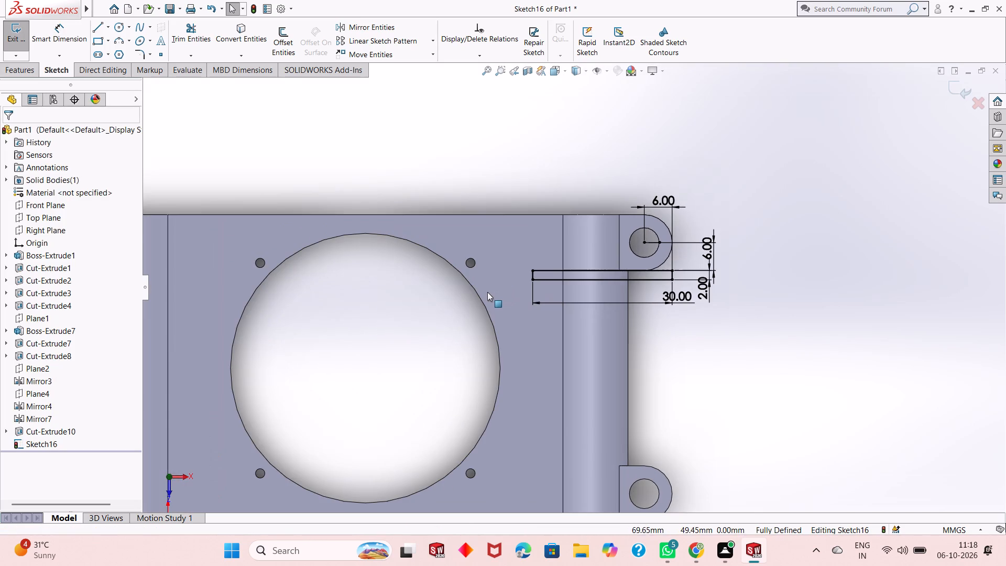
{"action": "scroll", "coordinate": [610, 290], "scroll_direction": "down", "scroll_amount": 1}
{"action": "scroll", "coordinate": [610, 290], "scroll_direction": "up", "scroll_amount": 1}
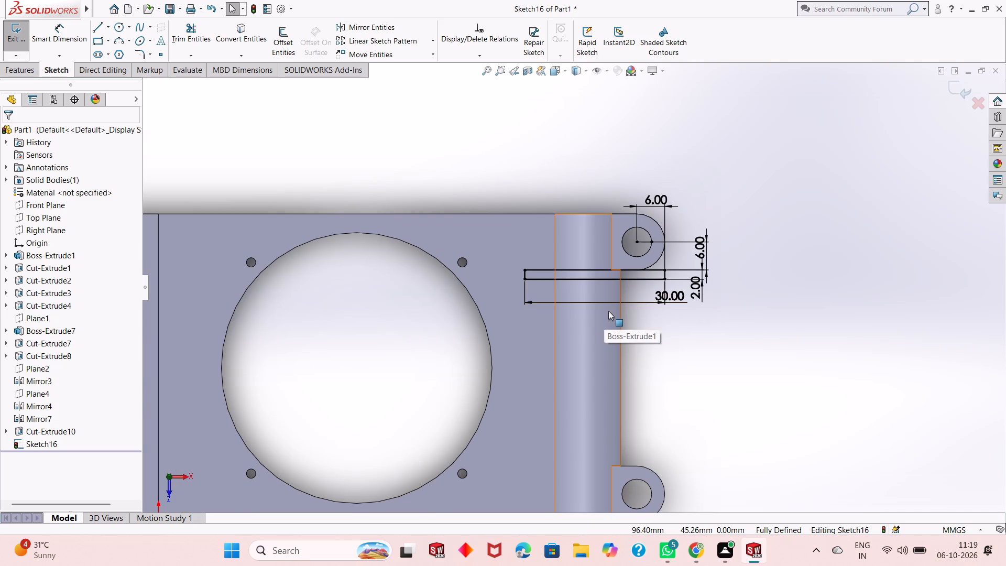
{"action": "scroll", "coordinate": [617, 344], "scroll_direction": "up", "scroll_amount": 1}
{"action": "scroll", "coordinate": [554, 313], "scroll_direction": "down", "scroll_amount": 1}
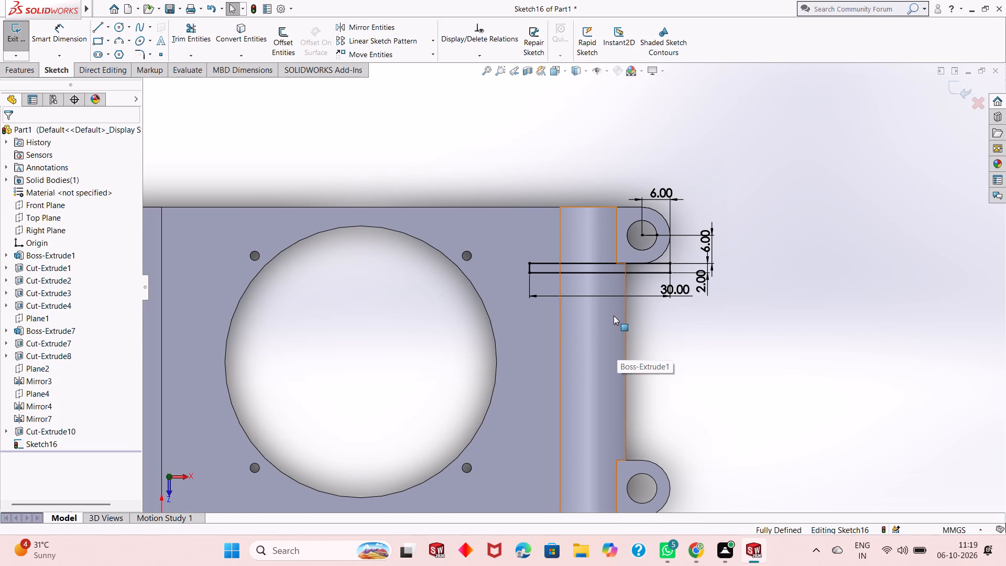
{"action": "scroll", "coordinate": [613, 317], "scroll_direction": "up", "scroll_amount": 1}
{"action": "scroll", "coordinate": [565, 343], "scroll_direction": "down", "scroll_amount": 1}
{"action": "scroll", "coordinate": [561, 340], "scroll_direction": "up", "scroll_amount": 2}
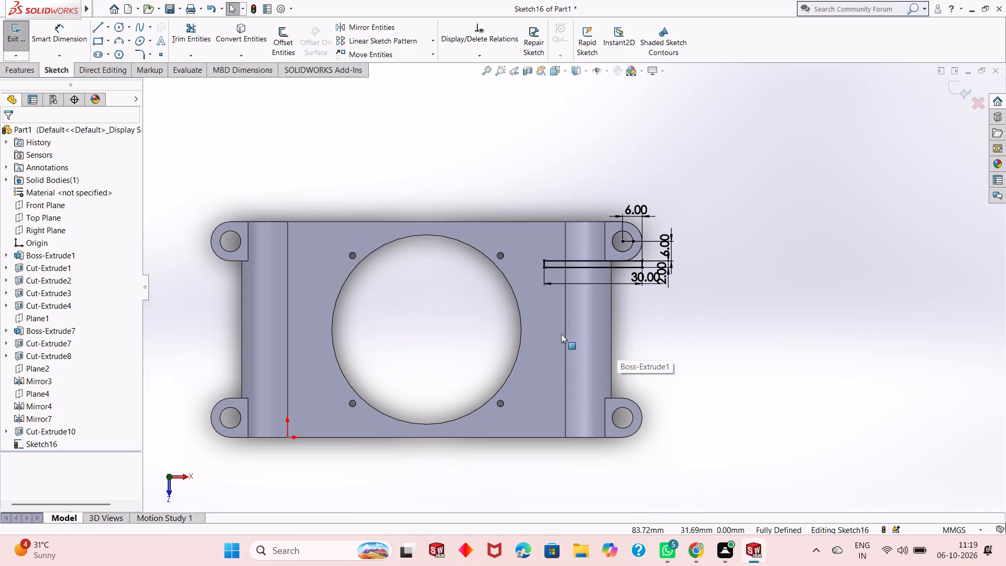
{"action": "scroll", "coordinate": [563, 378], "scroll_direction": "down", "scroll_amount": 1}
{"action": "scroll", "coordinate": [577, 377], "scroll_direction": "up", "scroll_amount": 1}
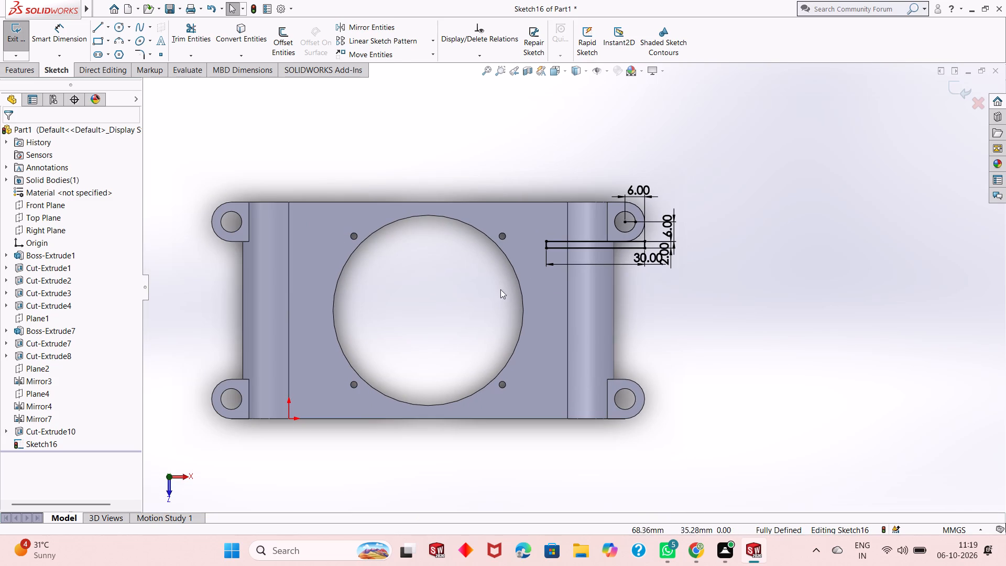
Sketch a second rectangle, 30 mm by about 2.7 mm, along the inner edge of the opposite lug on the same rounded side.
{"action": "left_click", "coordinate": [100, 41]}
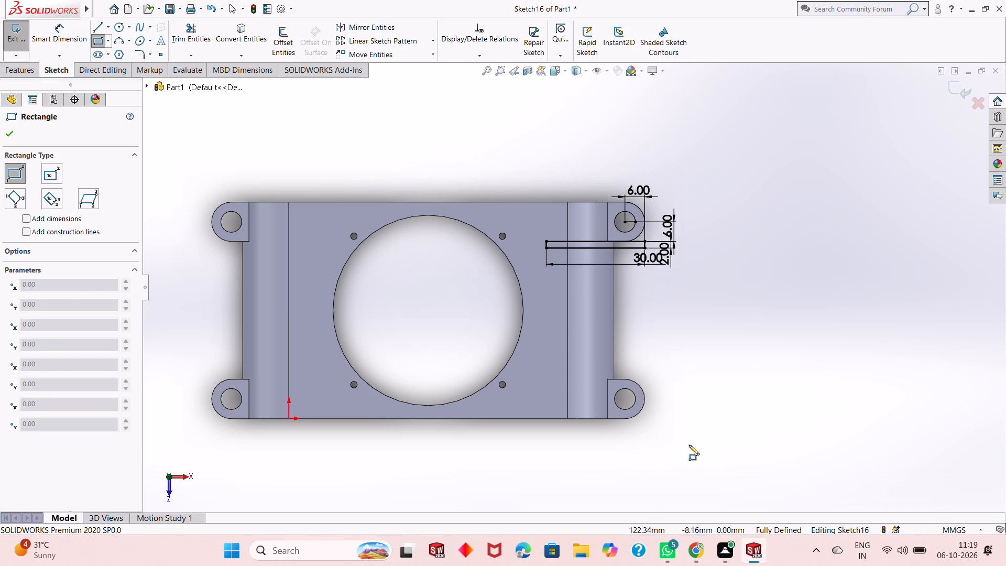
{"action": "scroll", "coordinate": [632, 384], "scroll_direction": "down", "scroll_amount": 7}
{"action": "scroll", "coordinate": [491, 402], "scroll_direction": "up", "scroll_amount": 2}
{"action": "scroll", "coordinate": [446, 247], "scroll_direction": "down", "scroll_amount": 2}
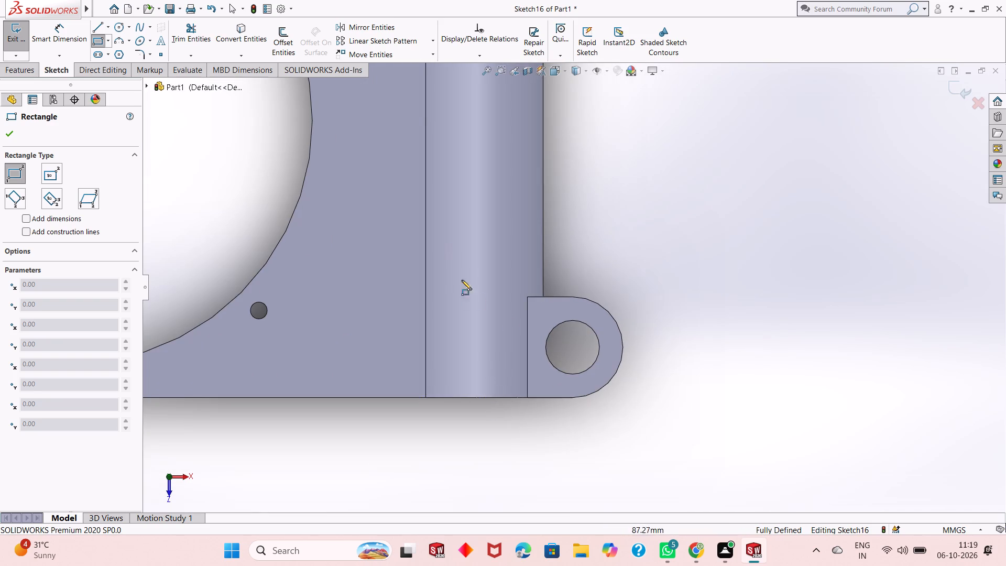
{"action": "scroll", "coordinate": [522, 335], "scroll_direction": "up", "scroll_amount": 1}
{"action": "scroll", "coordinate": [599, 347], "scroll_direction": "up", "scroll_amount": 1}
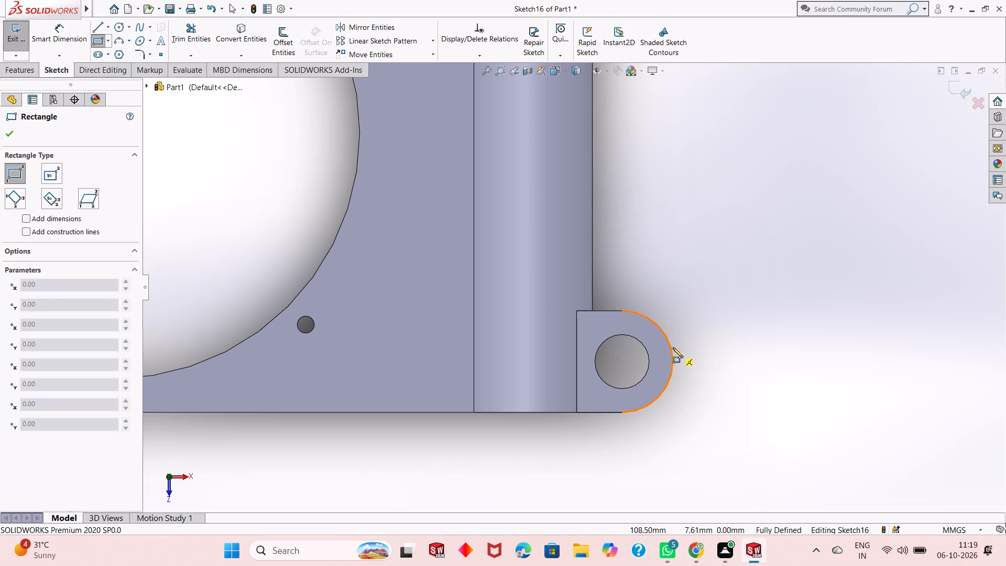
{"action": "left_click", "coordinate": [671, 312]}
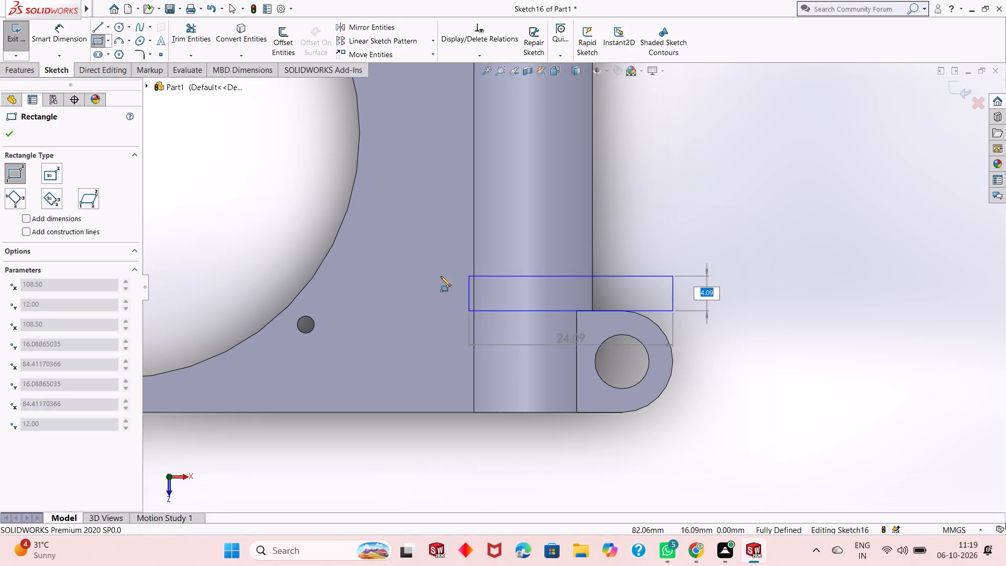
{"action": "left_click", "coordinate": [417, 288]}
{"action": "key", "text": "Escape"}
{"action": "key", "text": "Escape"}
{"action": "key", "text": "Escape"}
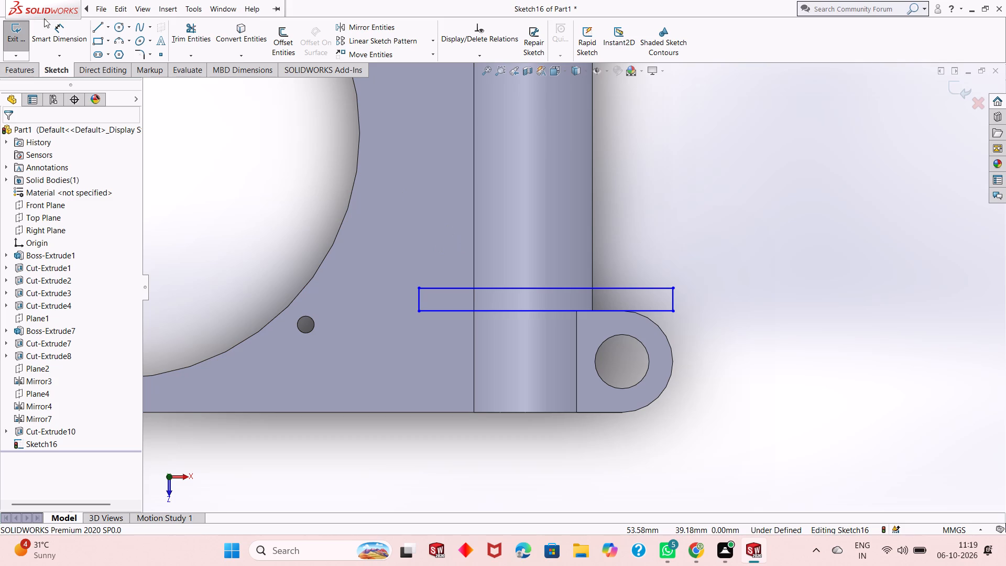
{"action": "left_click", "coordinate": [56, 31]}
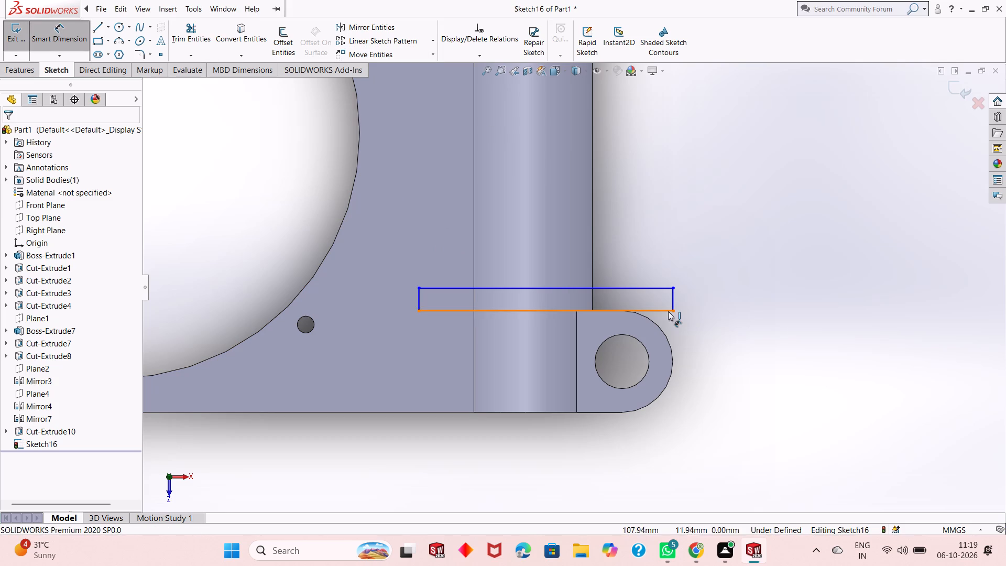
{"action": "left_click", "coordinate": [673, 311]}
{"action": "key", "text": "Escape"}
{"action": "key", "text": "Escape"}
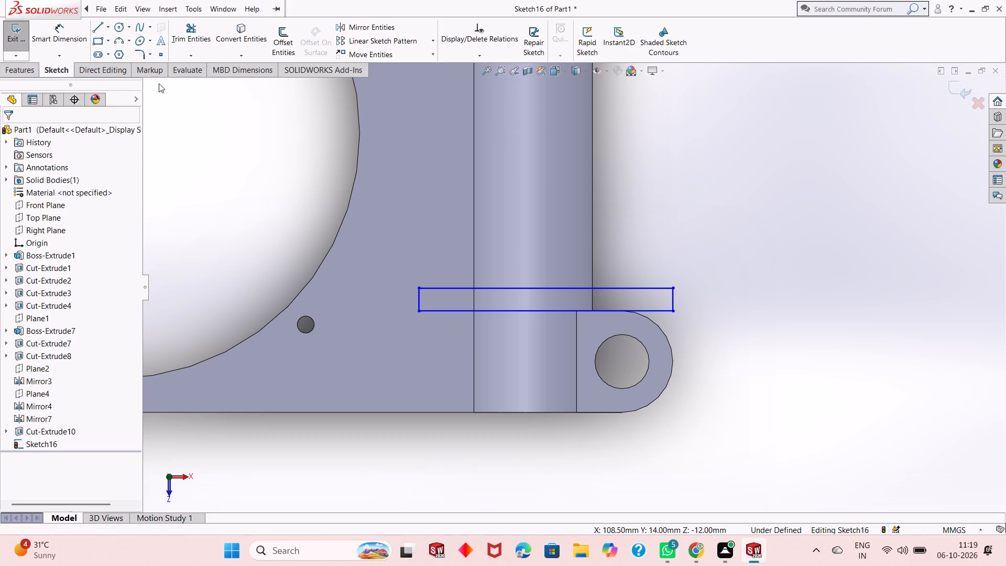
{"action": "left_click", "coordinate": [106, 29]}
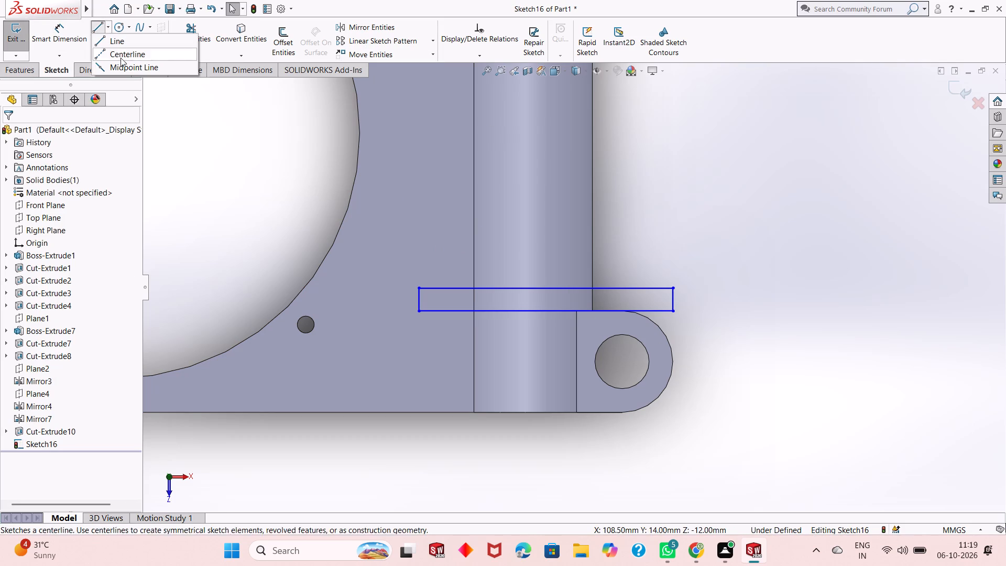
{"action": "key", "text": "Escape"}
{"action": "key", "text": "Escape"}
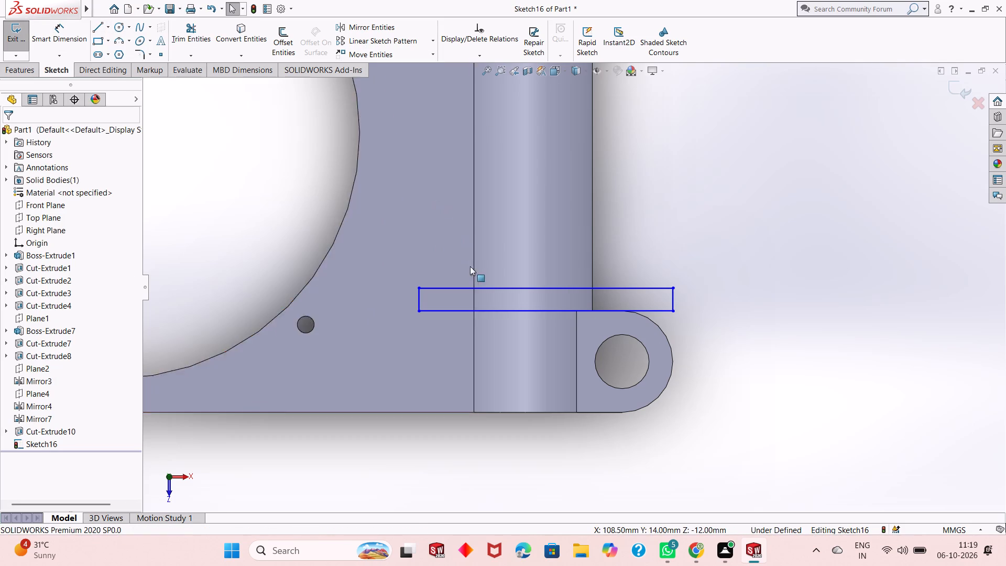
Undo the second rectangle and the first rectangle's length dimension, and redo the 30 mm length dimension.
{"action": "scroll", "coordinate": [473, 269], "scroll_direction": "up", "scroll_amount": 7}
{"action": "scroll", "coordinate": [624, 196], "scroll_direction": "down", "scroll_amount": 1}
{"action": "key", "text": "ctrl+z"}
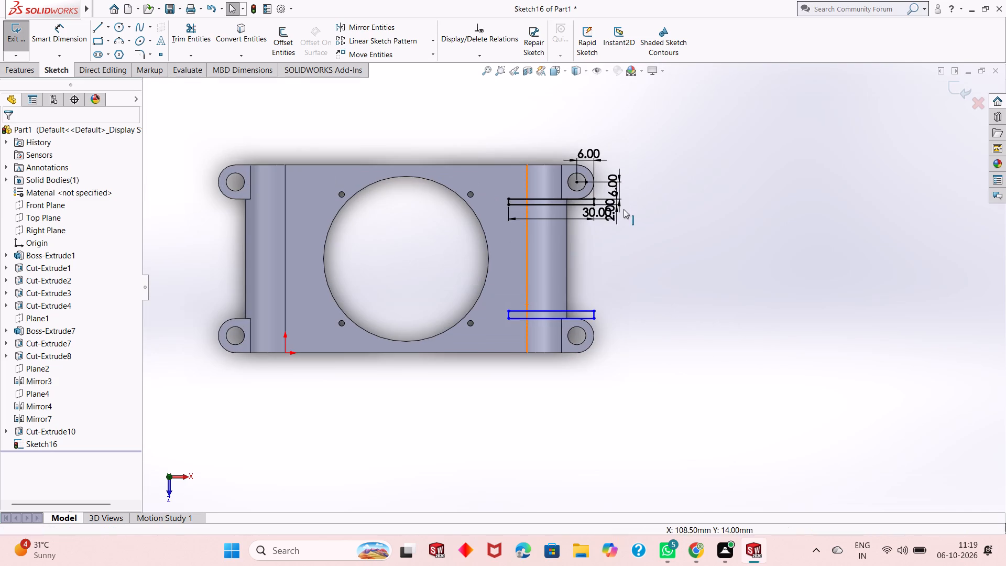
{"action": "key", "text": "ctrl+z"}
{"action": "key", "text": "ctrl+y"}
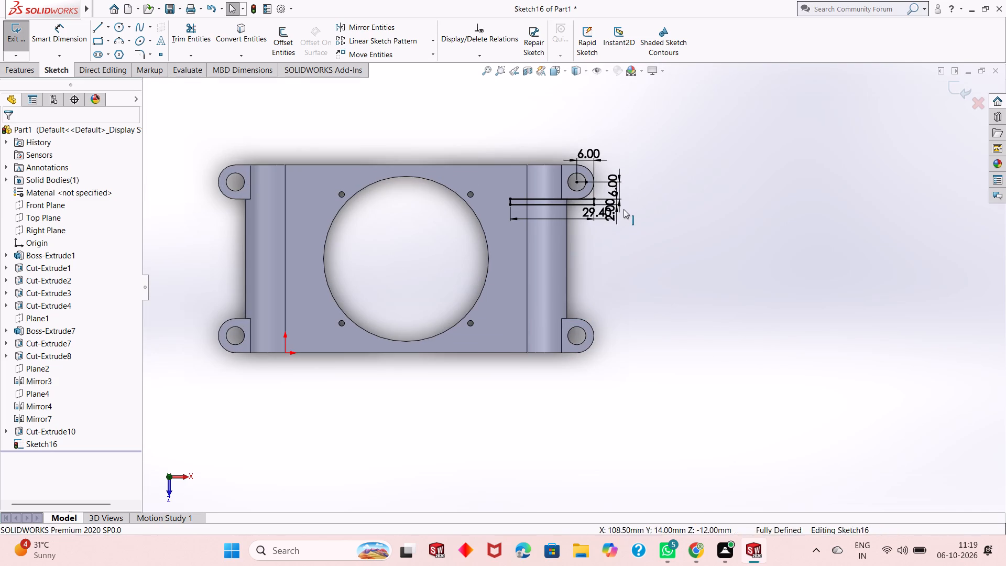
Reposition the rectangle's 30 mm, 2 mm and both 6 mm dimensions farther from the geometry so they are spaced apart.
{"action": "scroll", "coordinate": [599, 199], "scroll_direction": "down", "scroll_amount": 4}
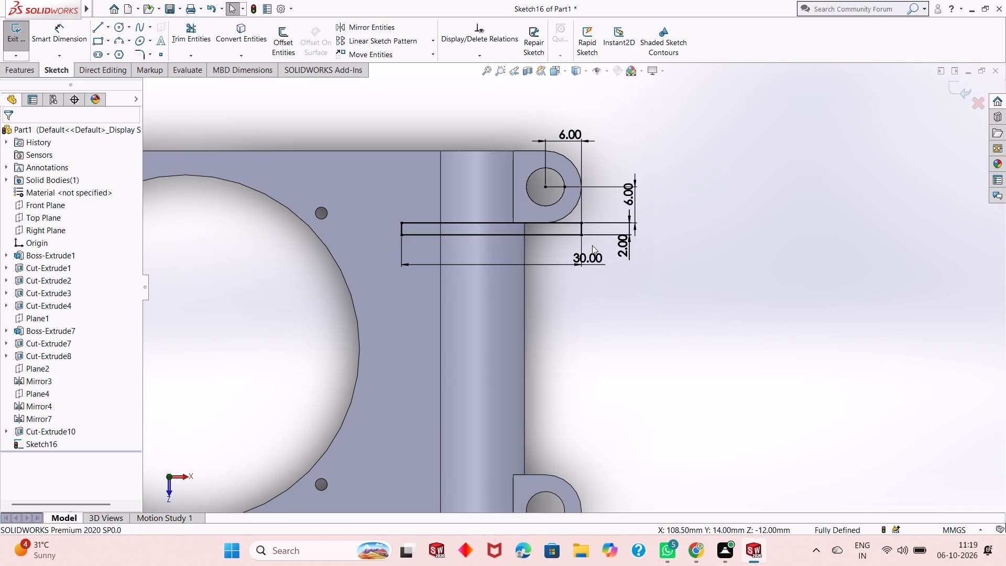
{"action": "left_click_drag", "start_coordinate": [586, 259], "coordinate": [639, 315]}
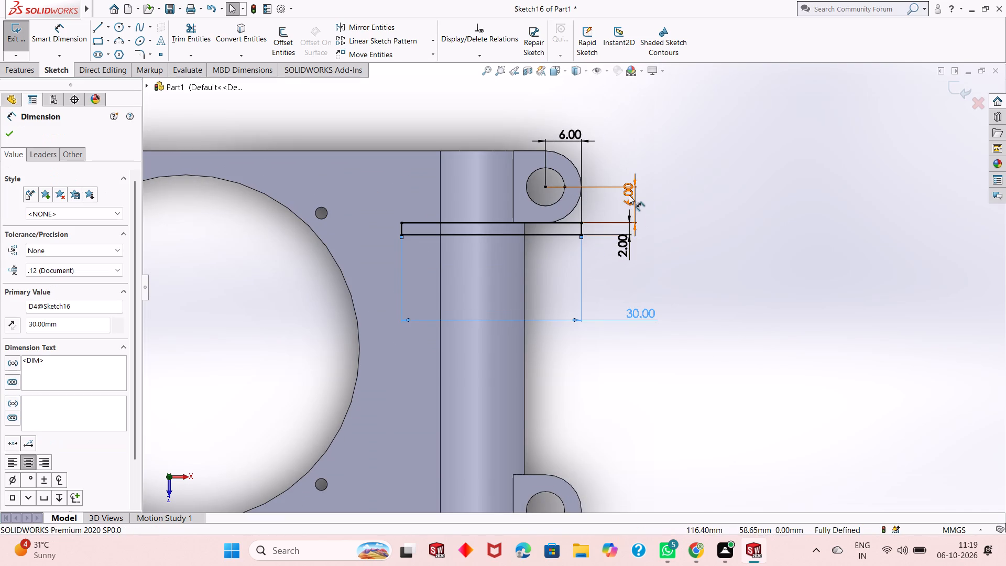
{"action": "left_click_drag", "start_coordinate": [629, 195], "coordinate": [674, 196]}
{"action": "left_click_drag", "start_coordinate": [624, 243], "coordinate": [706, 271]}
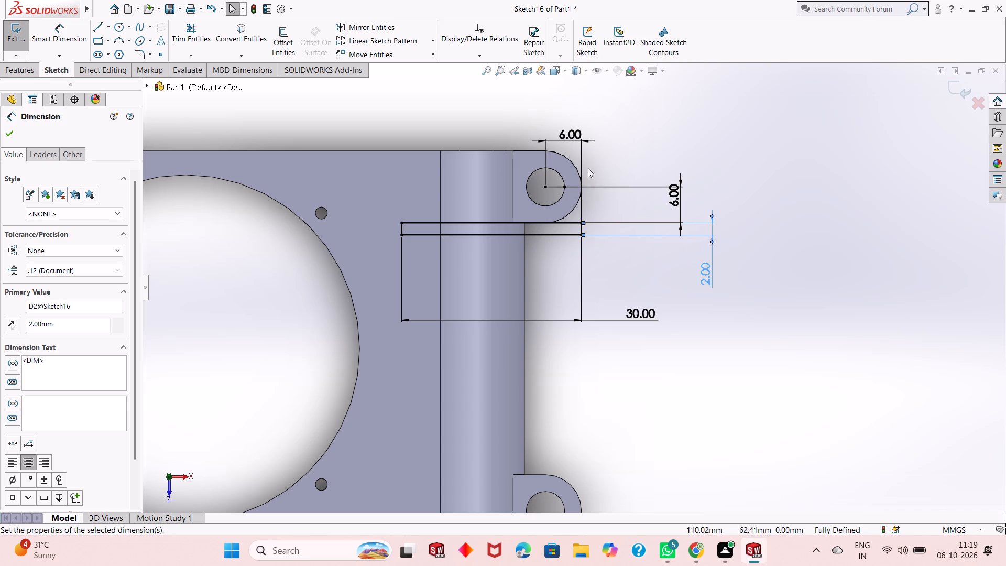
{"action": "left_click_drag", "start_coordinate": [571, 138], "coordinate": [580, 89]}
{"action": "key", "text": "Escape"}
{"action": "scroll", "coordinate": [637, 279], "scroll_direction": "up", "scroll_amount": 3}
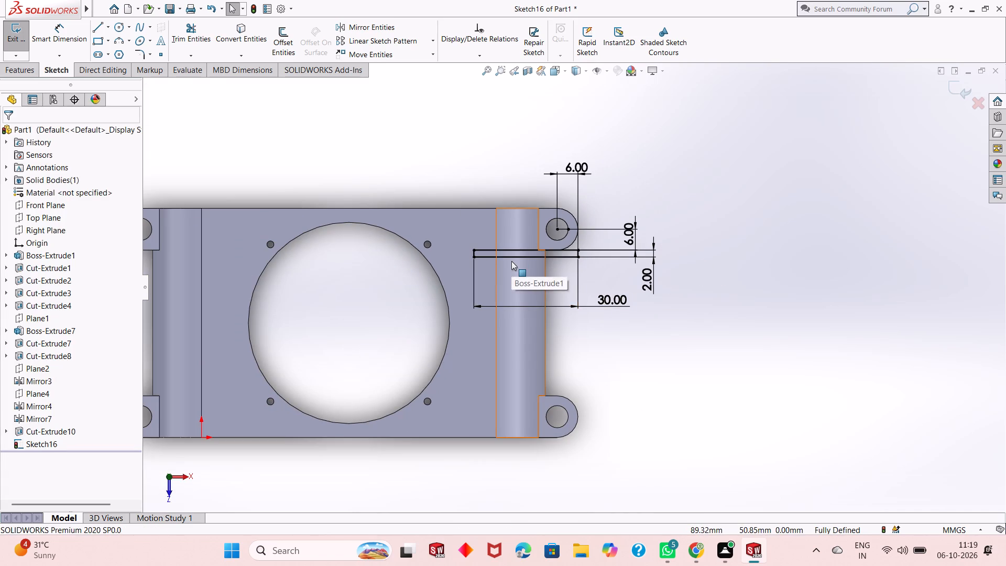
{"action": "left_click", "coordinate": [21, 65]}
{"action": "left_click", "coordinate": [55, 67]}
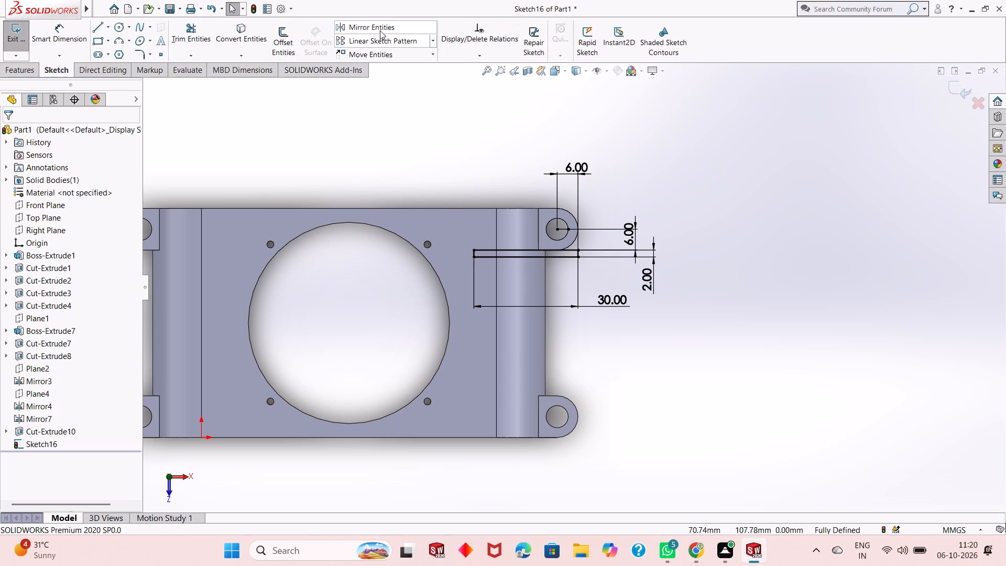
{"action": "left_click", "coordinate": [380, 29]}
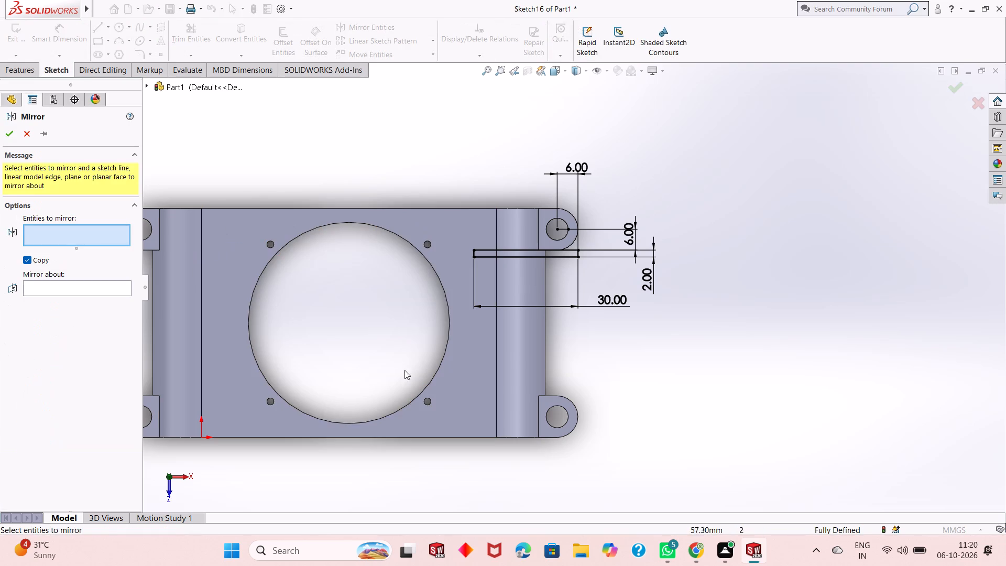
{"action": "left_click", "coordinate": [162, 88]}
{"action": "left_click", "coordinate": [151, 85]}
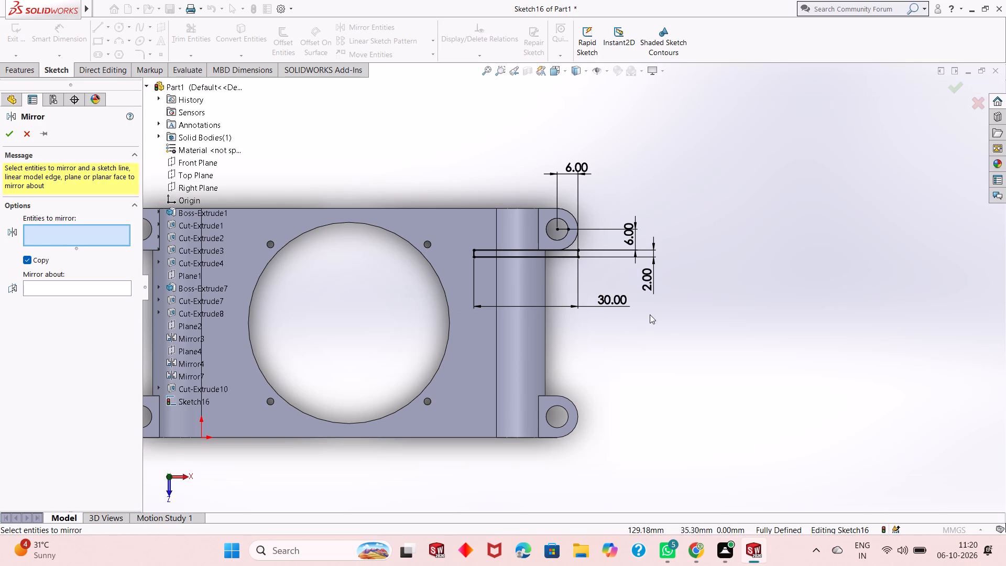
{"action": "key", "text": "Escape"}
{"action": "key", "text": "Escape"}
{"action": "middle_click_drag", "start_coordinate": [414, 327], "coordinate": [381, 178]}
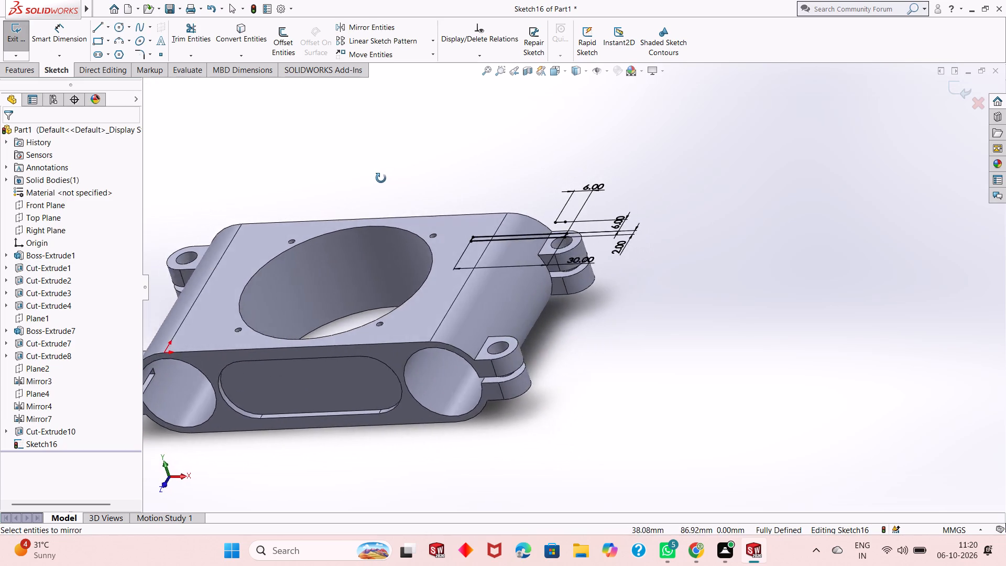
Make Plane2, the mid-plane between the two lugs of each rounded side, visible in the model.
{"action": "middle_click_drag", "start_coordinate": [381, 178], "coordinate": [377, 220]}
{"action": "key", "text": "Escape"}
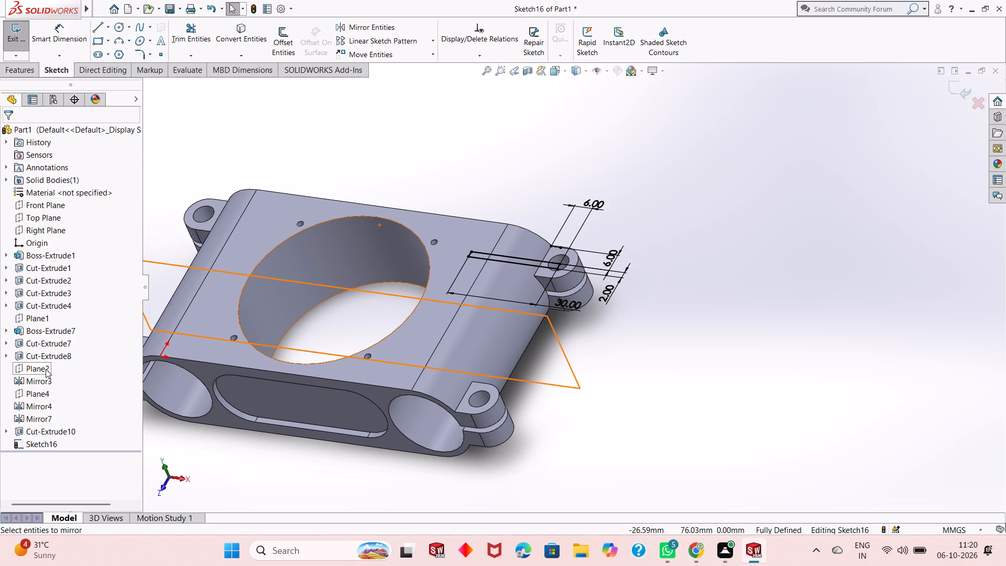
{"action": "left_click", "coordinate": [46, 369]}
{"action": "left_click", "coordinate": [74, 352]}
{"action": "scroll", "coordinate": [277, 365], "scroll_direction": "up", "scroll_amount": 2}
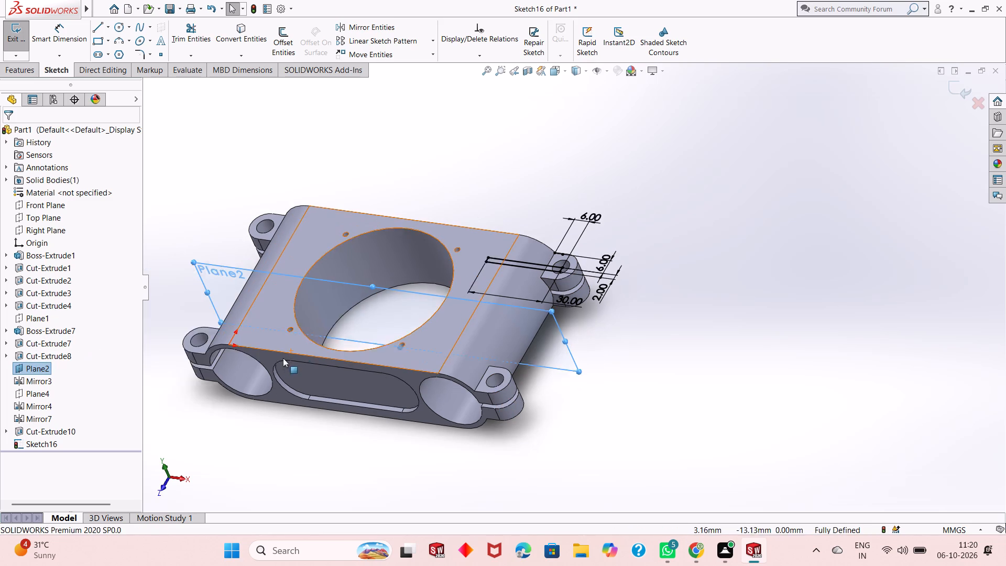
{"action": "middle_click_drag", "start_coordinate": [322, 362], "coordinate": [296, 388]}
{"action": "scroll", "coordinate": [471, 326], "scroll_direction": "down", "scroll_amount": 1}
{"action": "key", "text": "Escape"}
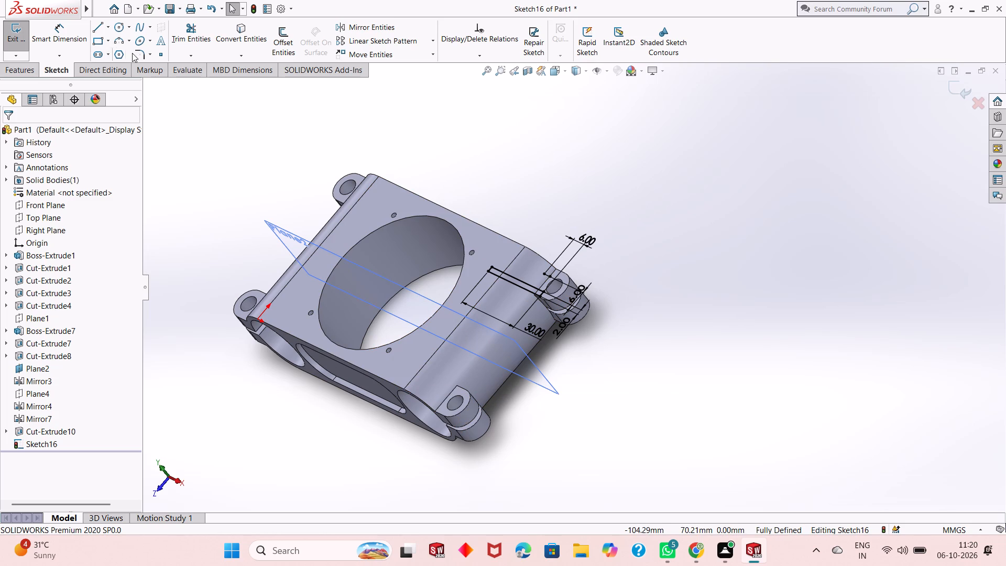
Mirror the four lines of the 30 by 2 mm rectangle about Plane2 with Mirror Entities, keeping the original.
{"action": "left_click", "coordinate": [356, 28]}
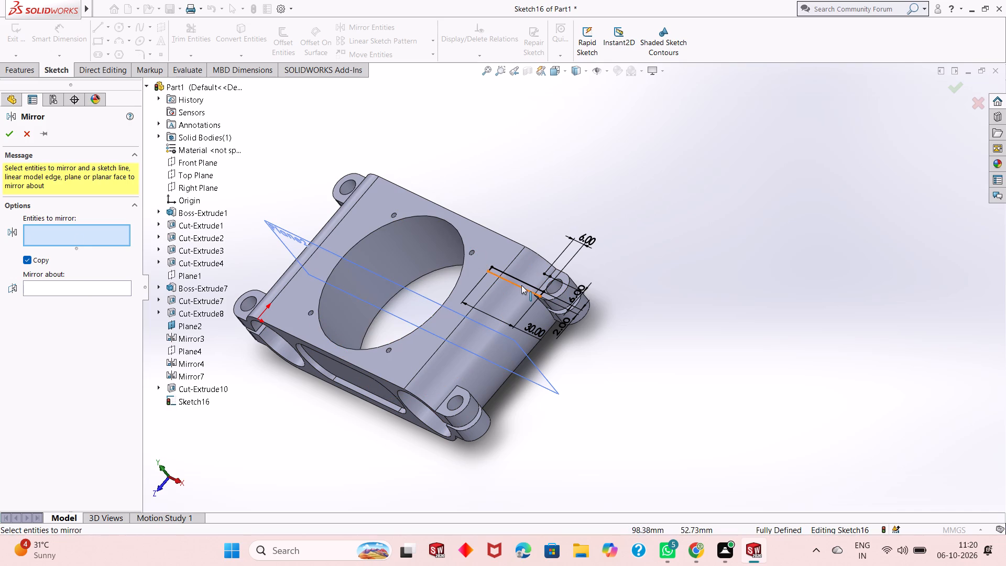
{"action": "left_click", "coordinate": [206, 400]}
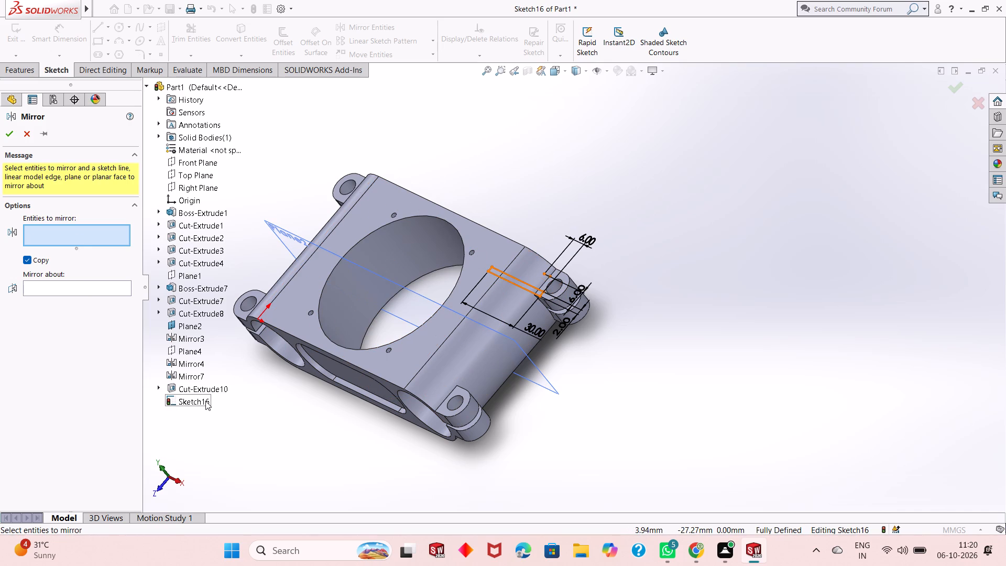
{"action": "double_click", "coordinate": [188, 401]}
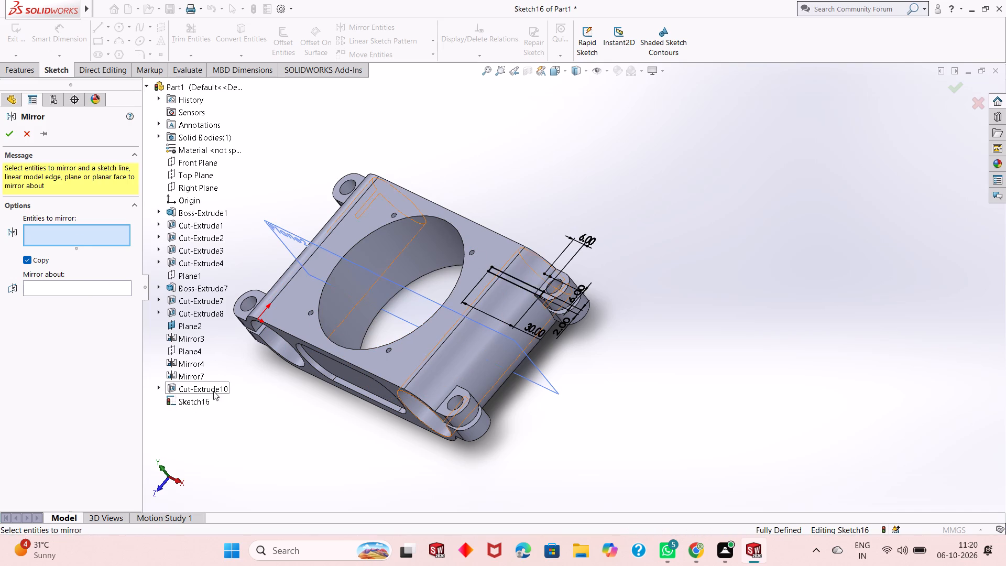
{"action": "left_click", "coordinate": [188, 401]}
{"action": "left_click", "coordinate": [188, 401]}
{"action": "scroll", "coordinate": [504, 275], "scroll_direction": "down", "scroll_amount": 4}
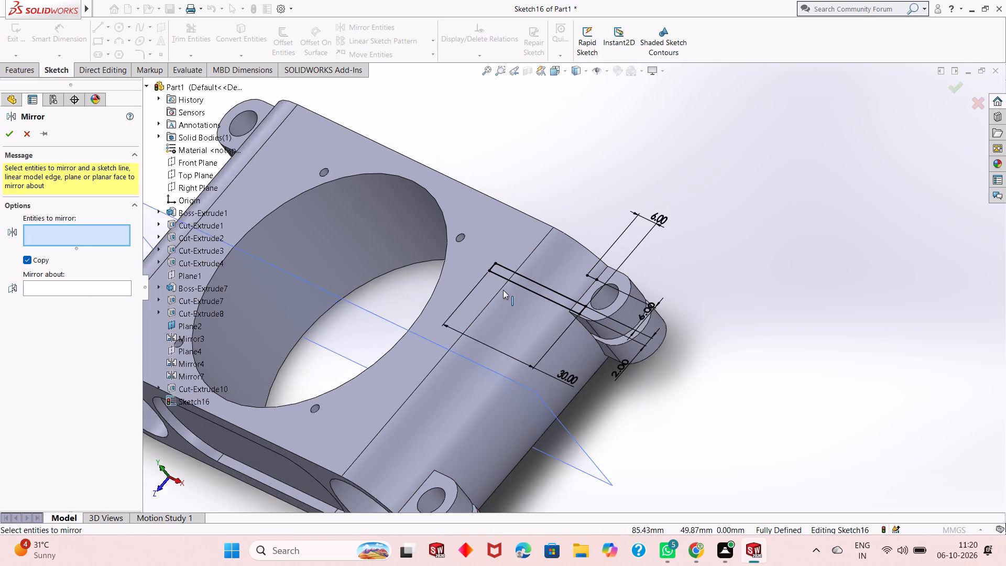
{"action": "scroll", "coordinate": [503, 290], "scroll_direction": "down", "scroll_amount": 3}
{"action": "scroll", "coordinate": [581, 296], "scroll_direction": "down", "scroll_amount": 5}
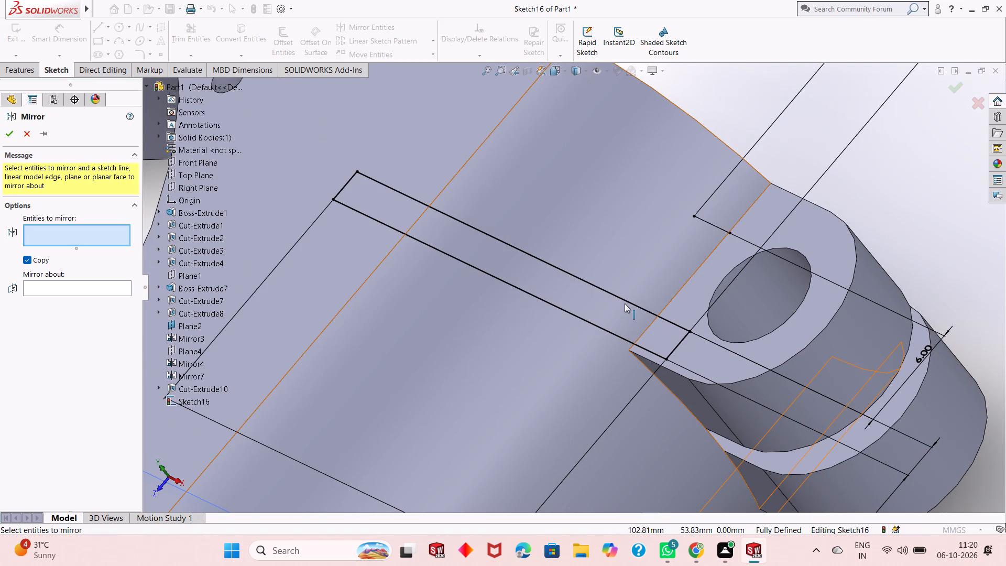
{"action": "left_click", "coordinate": [625, 302]}
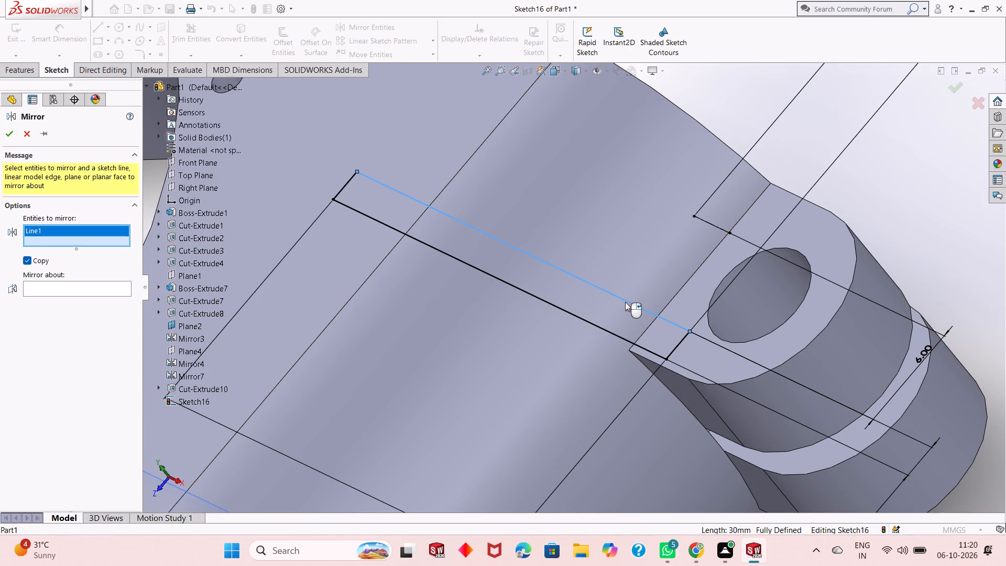
{"action": "left_click", "coordinate": [611, 332], "text": "ctrl"}
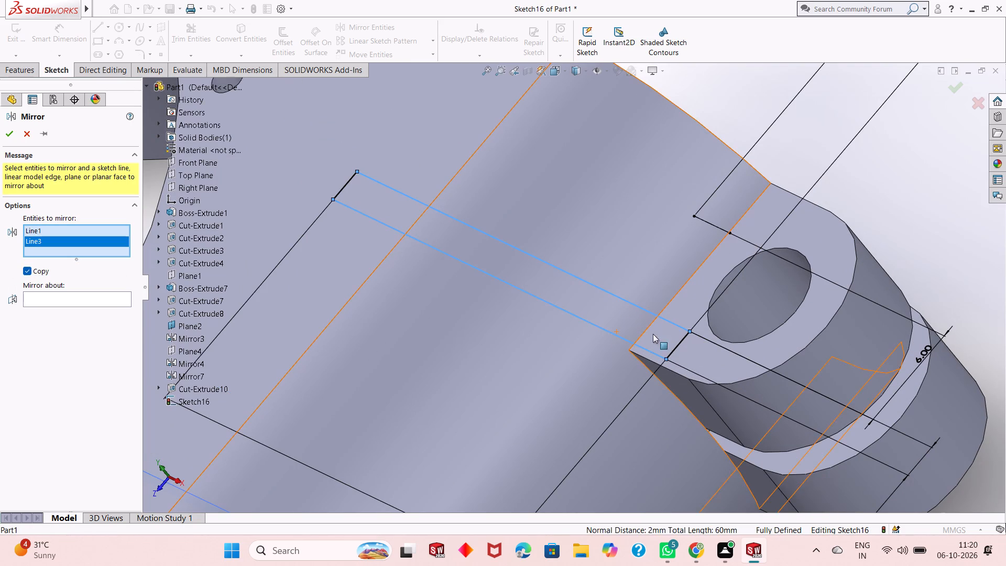
{"action": "left_click", "coordinate": [682, 342], "text": "ctrl"}
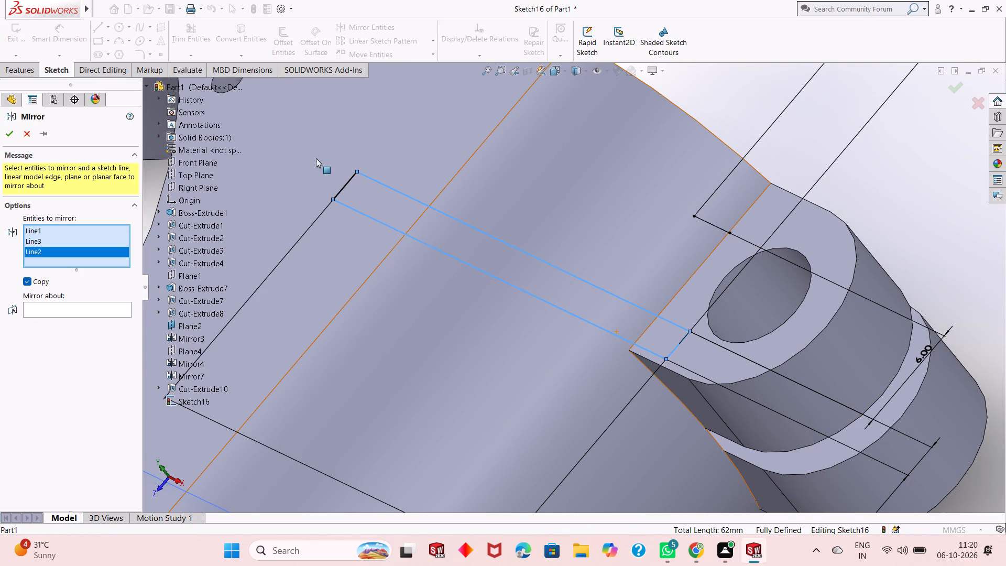
{"action": "left_click", "coordinate": [348, 180], "text": "ctrl"}
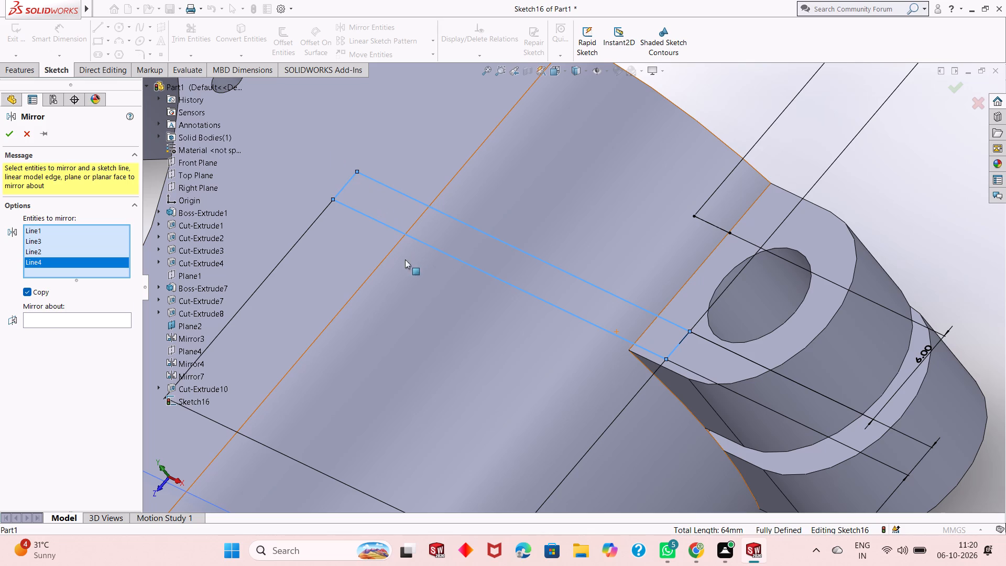
{"action": "left_click", "coordinate": [63, 318]}
{"action": "scroll", "coordinate": [436, 352], "scroll_direction": "up", "scroll_amount": 2}
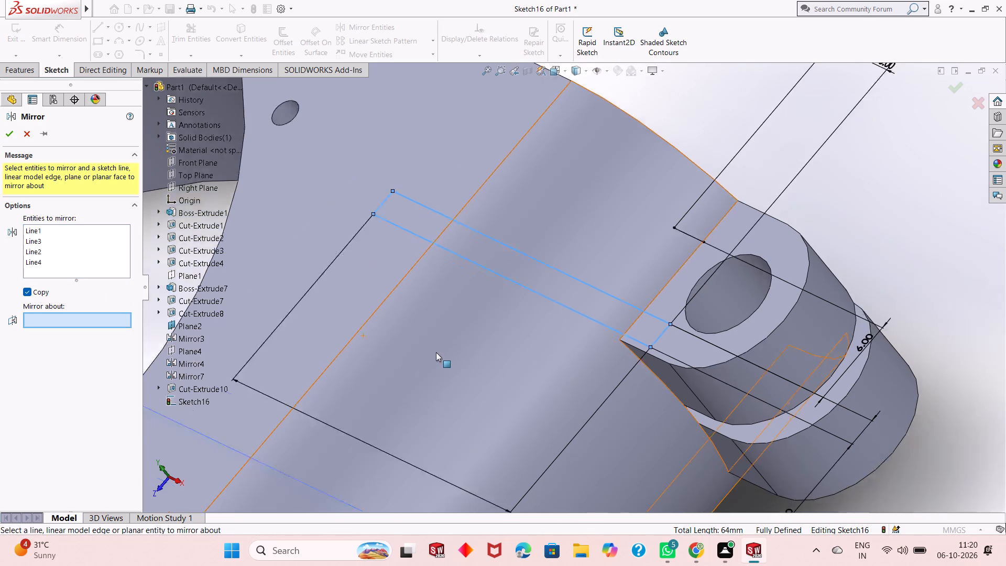
{"action": "scroll", "coordinate": [436, 352], "scroll_direction": "up", "scroll_amount": 9}
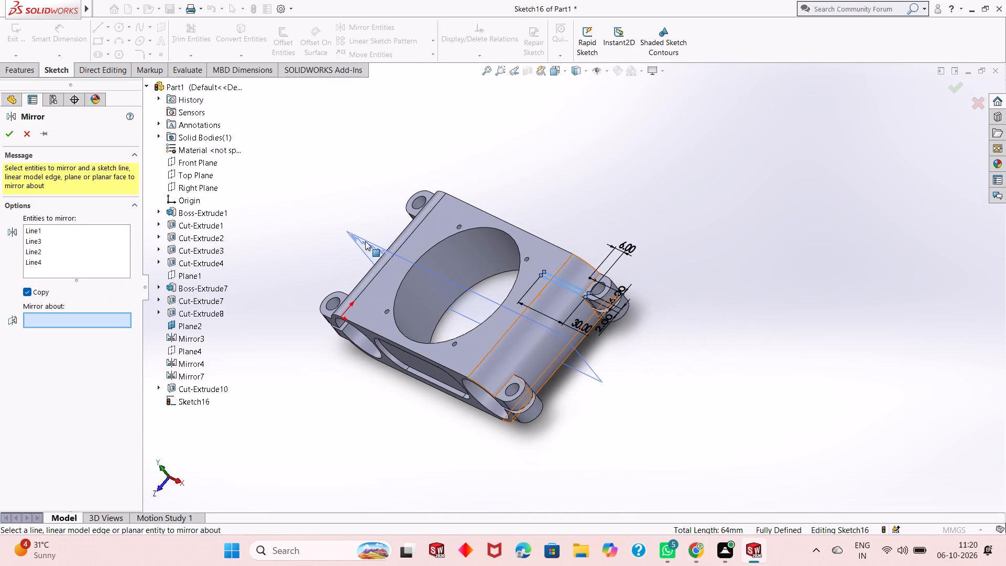
{"action": "scroll", "coordinate": [365, 240], "scroll_direction": "down", "scroll_amount": 3}
{"action": "left_click", "coordinate": [378, 244]}
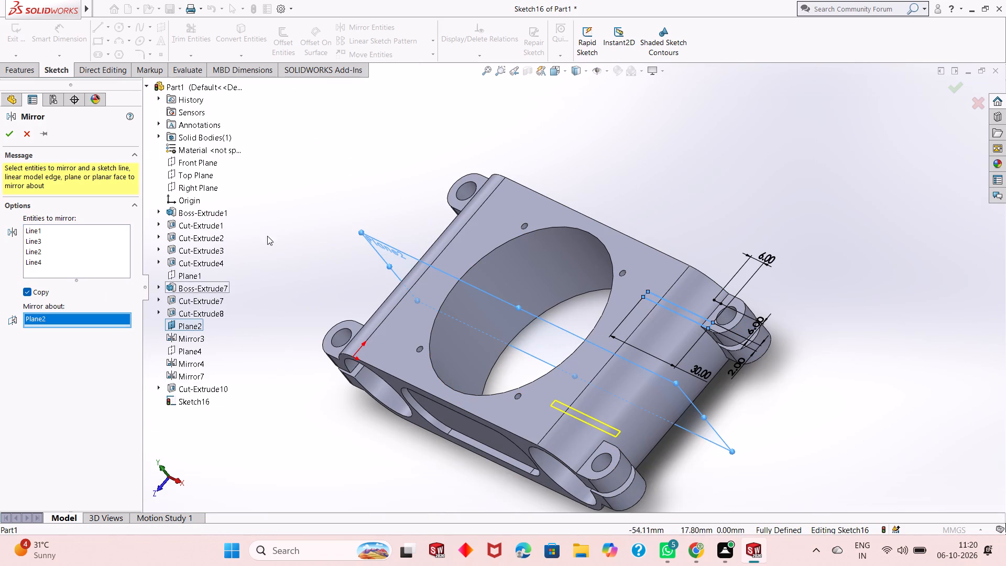
{"action": "left_click", "coordinate": [8, 139]}
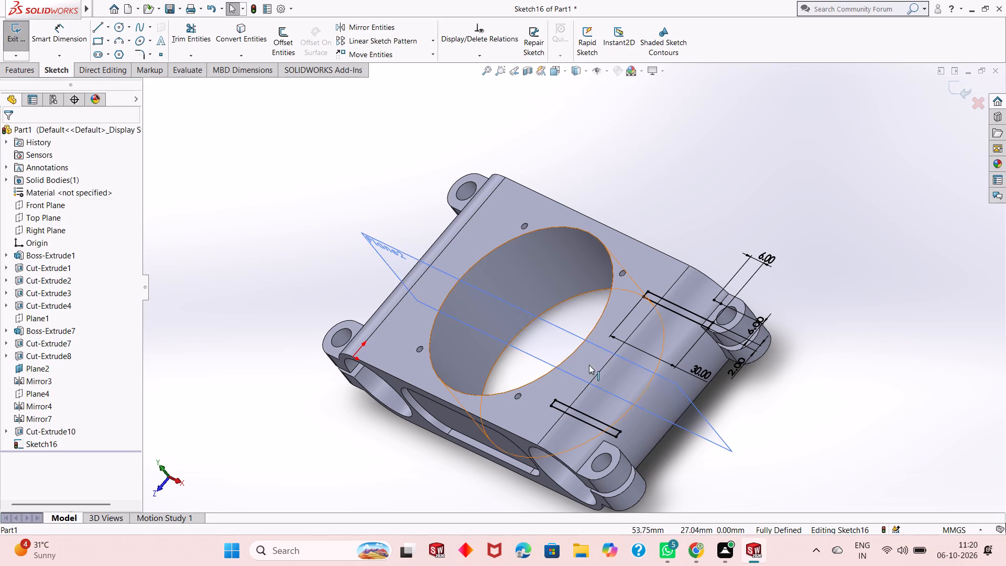
Examine the original and mirrored rectangles against the lugs, in perspective and normal to the sketch.
{"action": "middle_click_drag", "start_coordinate": [650, 400], "coordinate": [684, 433]}
{"action": "middle_click_drag", "start_coordinate": [767, 491], "coordinate": [756, 363]}
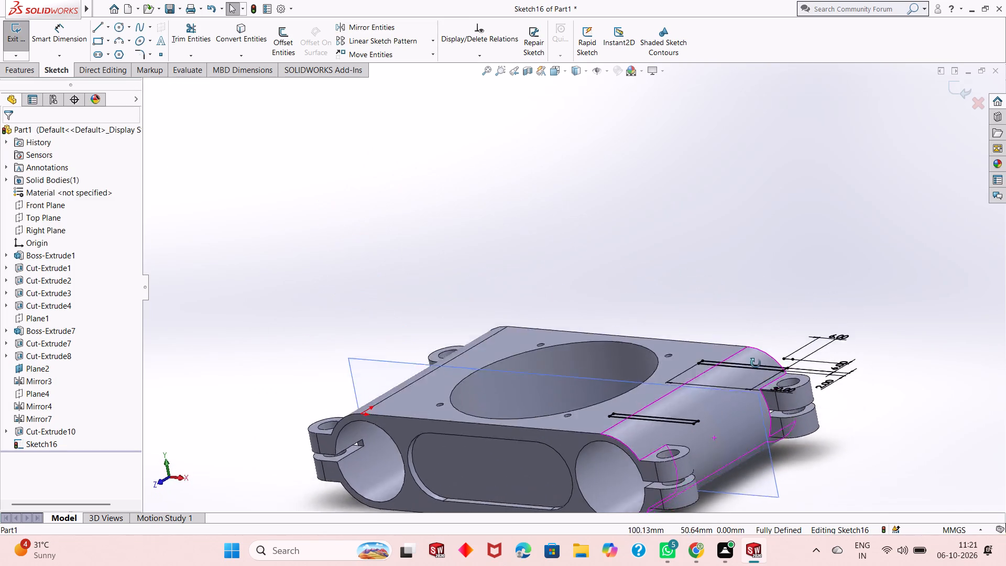
{"action": "middle_click_drag", "start_coordinate": [756, 363], "coordinate": [752, 334]}
{"action": "key", "text": "ctrl+8"}
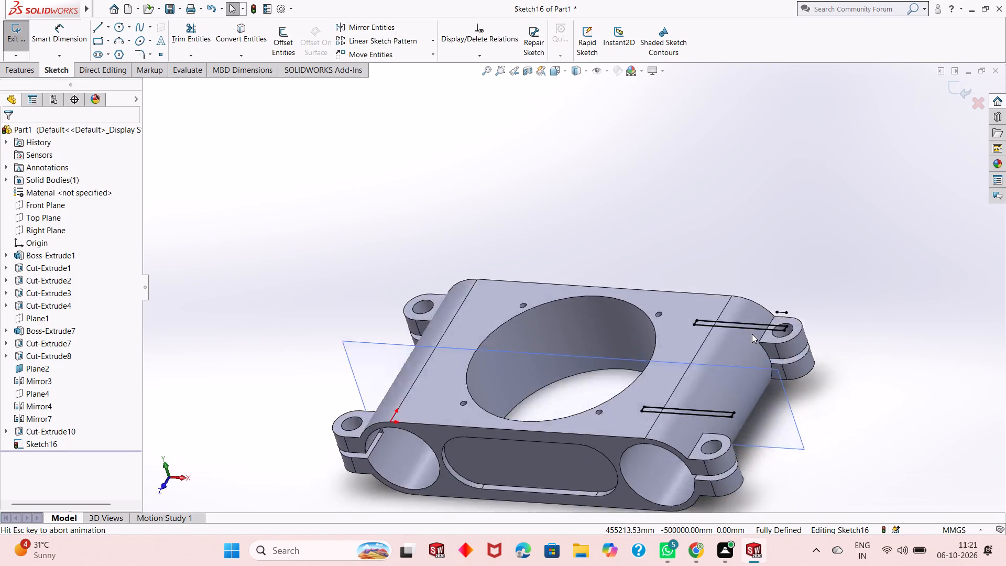
{"action": "scroll", "coordinate": [671, 340], "scroll_direction": "down", "scroll_amount": 3}
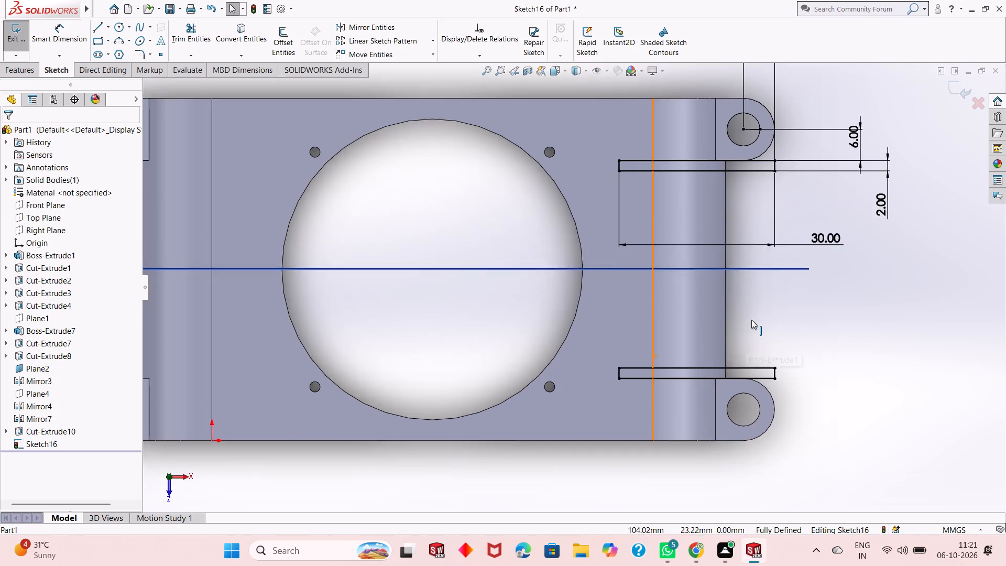
{"action": "scroll", "coordinate": [751, 320], "scroll_direction": "down", "scroll_amount": 2}
{"action": "scroll", "coordinate": [701, 356], "scroll_direction": "up", "scroll_amount": 3}
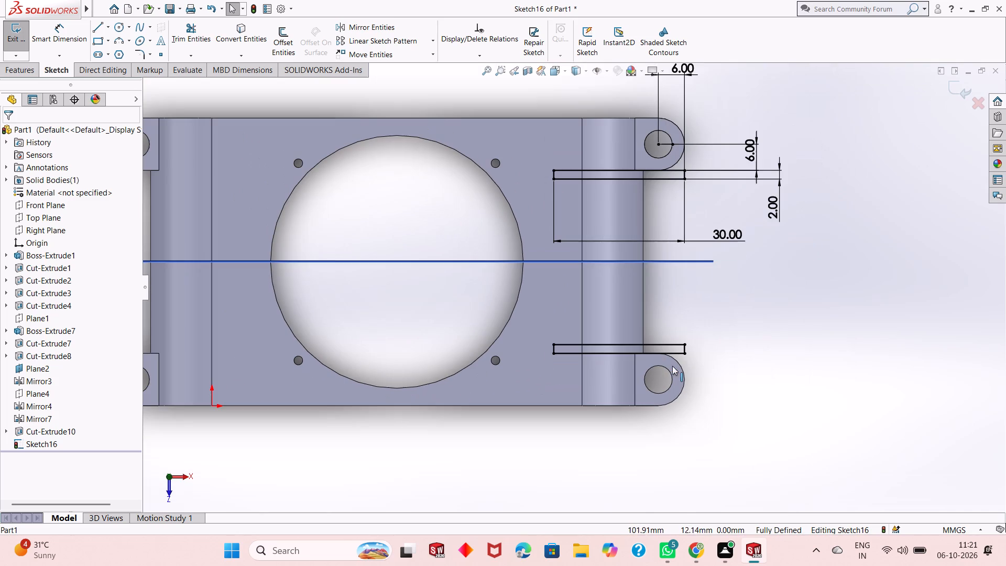
{"action": "scroll", "coordinate": [478, 319], "scroll_direction": "up", "scroll_amount": 2}
{"action": "key", "text": "Escape"}
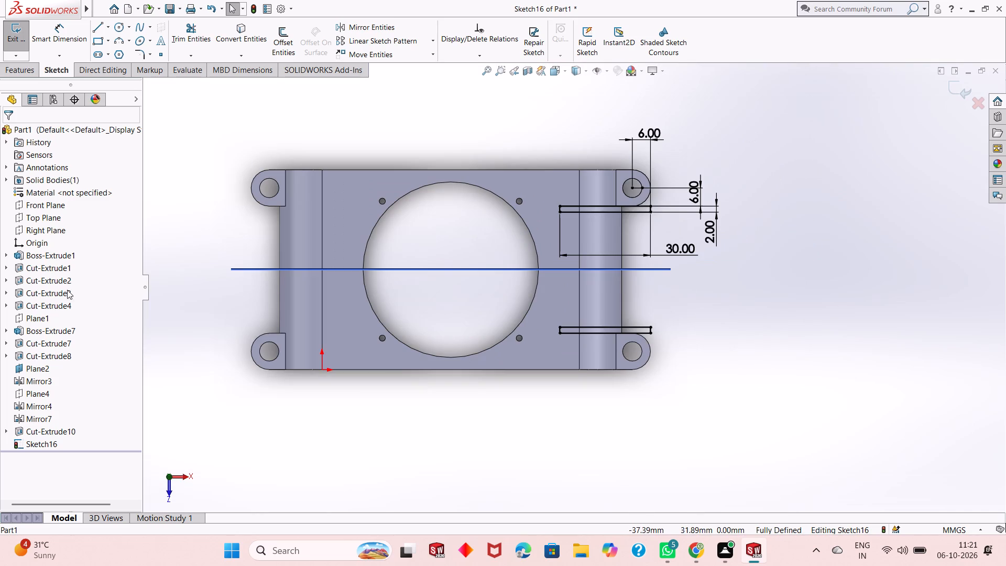
{"action": "key", "text": "Escape"}
{"action": "key", "text": "Escape"}
Hide Plane2.
{"action": "middle_click_drag", "start_coordinate": [279, 326], "coordinate": [281, 326]}
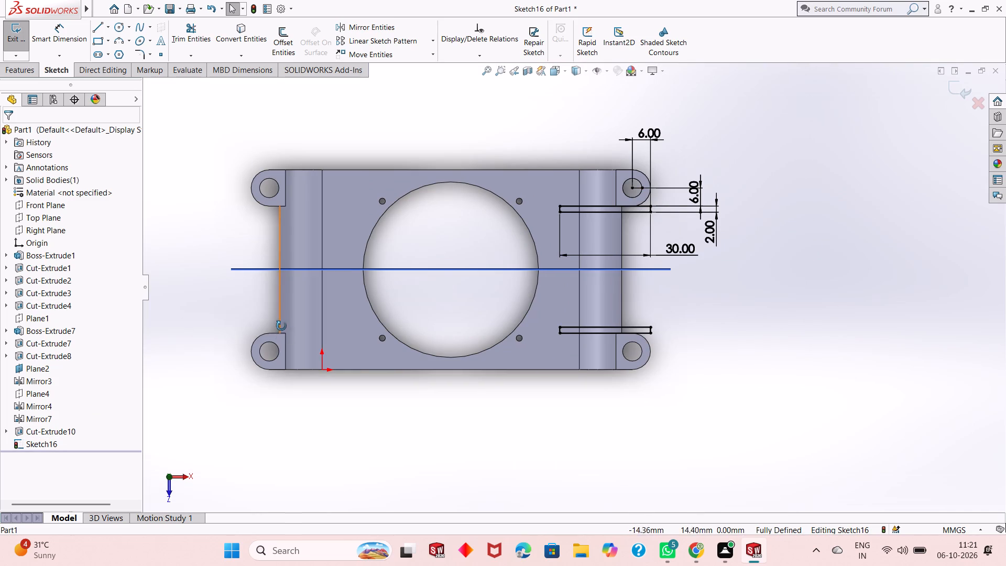
{"action": "middle_click_drag", "start_coordinate": [281, 326], "coordinate": [281, 276]}
{"action": "right_click", "coordinate": [246, 265]}
{"action": "key", "text": "Escape"}
{"action": "key", "text": "Escape"}
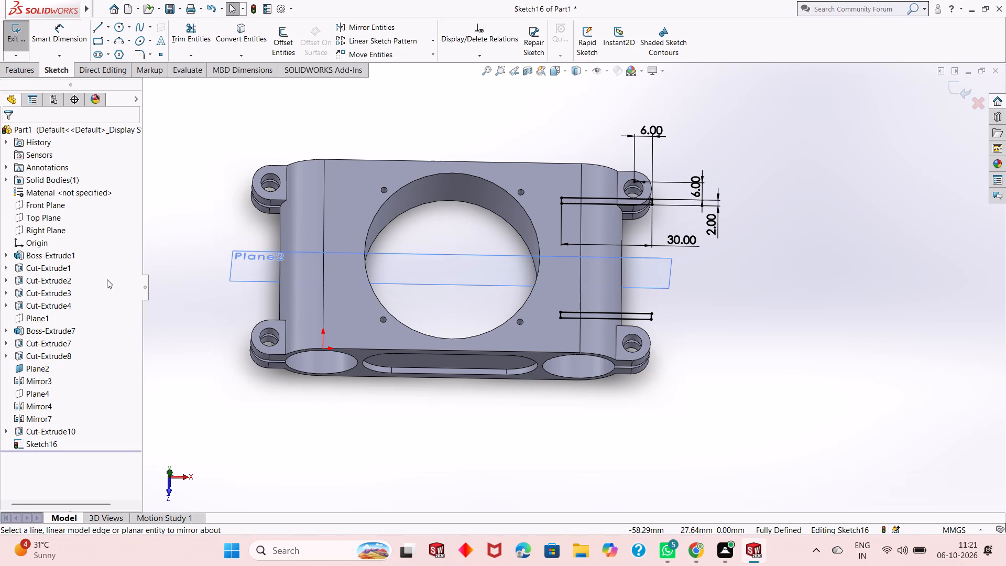
{"action": "right_click", "coordinate": [42, 373]}
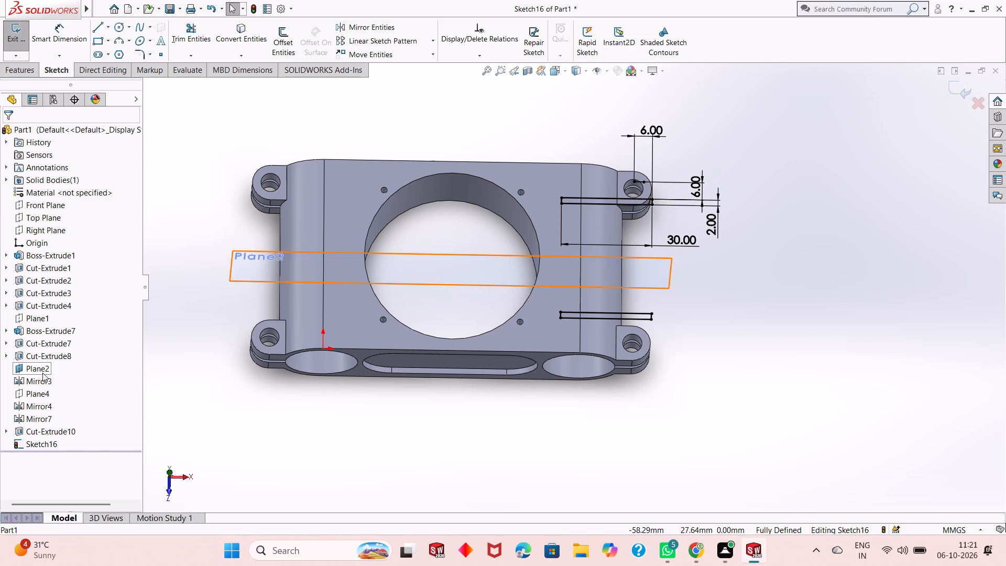
{"action": "left_click", "coordinate": [68, 356]}
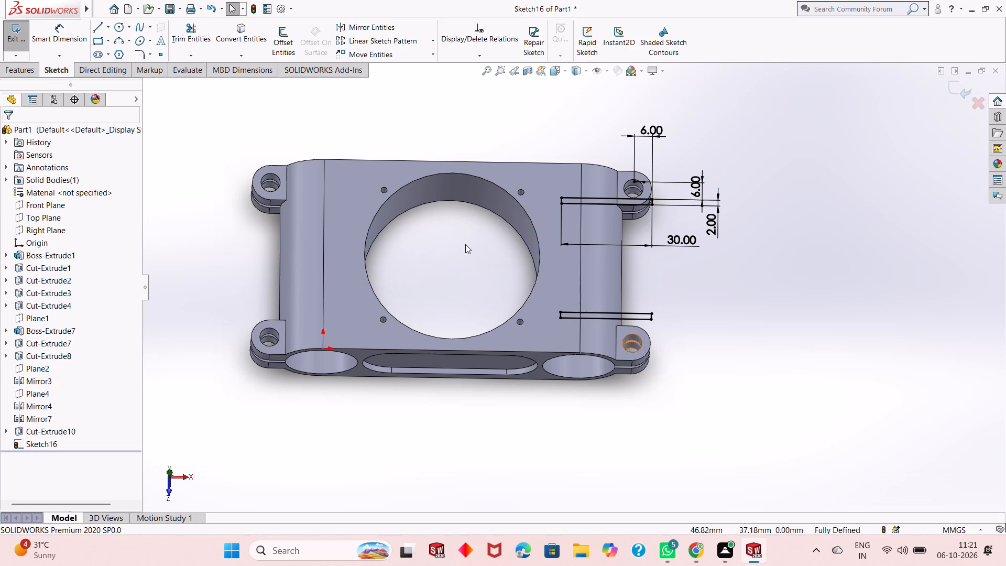
Make Plane4, the mid-plane crossing the large central bore between the two rounded sides, visible.
{"action": "middle_click_drag", "start_coordinate": [465, 244], "coordinate": [467, 262]}
{"action": "middle_click_drag", "start_coordinate": [467, 262], "coordinate": [469, 306]}
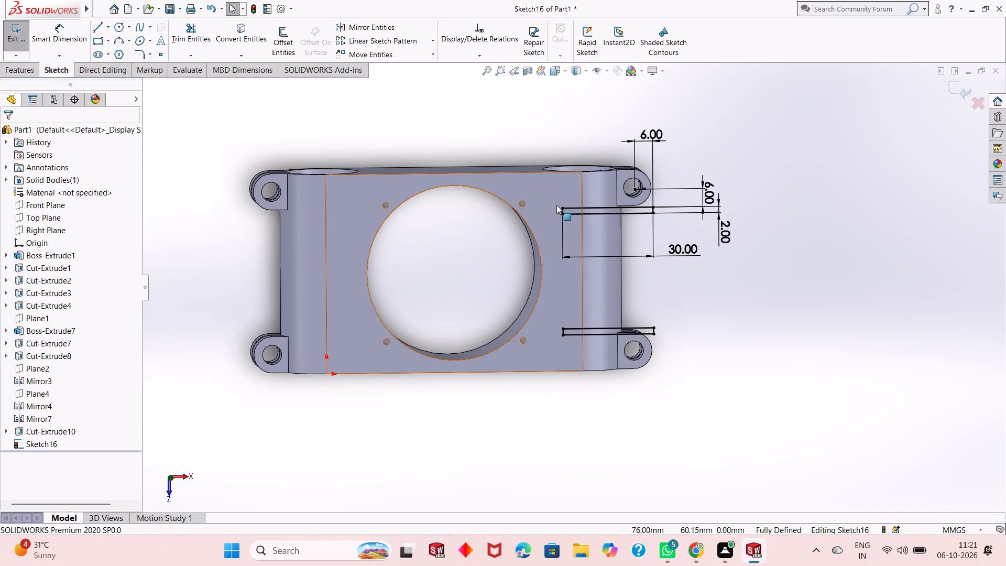
{"action": "scroll", "coordinate": [556, 216], "scroll_direction": "down", "scroll_amount": 1}
{"action": "middle_click_drag", "start_coordinate": [428, 279], "coordinate": [421, 262]}
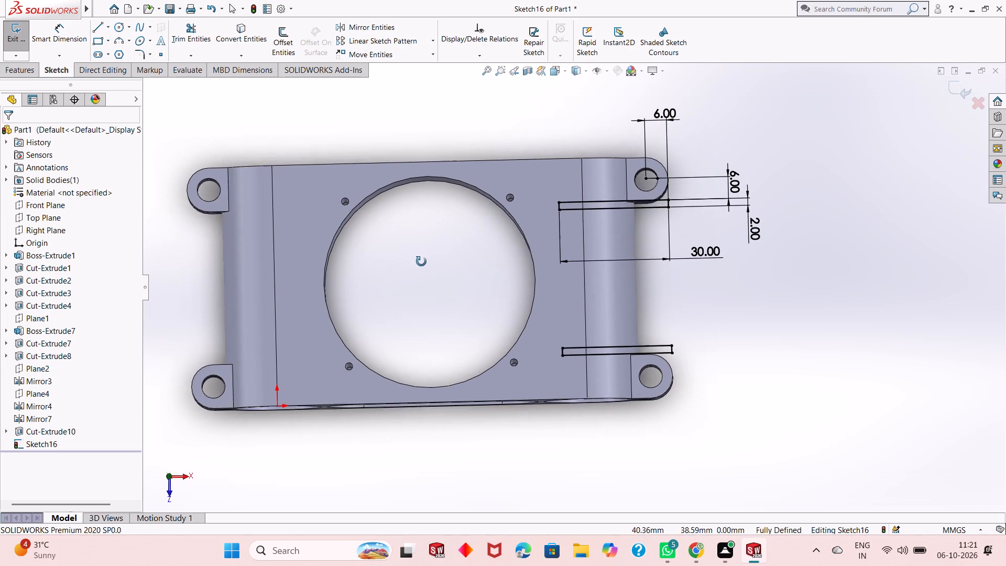
{"action": "middle_click_drag", "start_coordinate": [421, 262], "coordinate": [422, 265]}
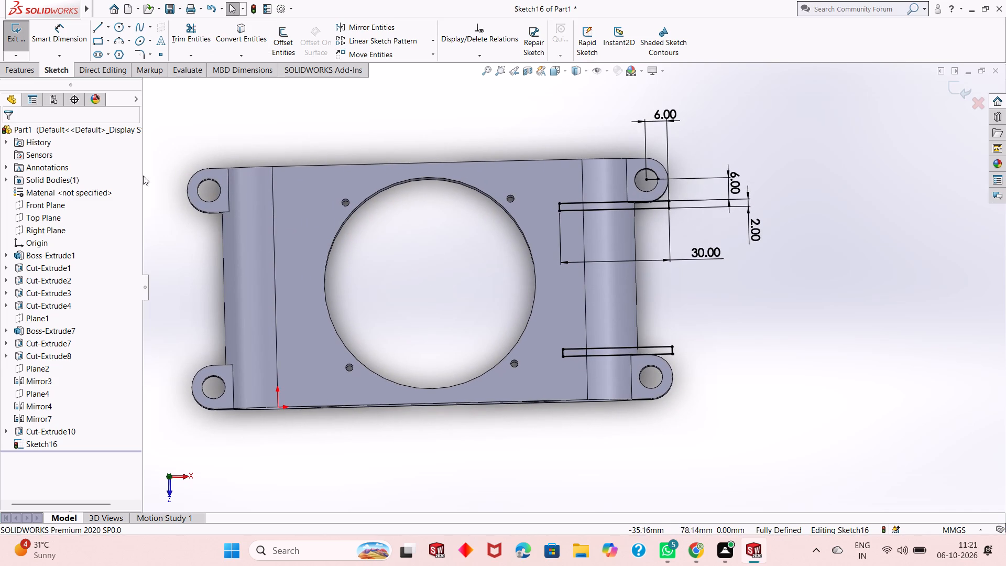
{"action": "left_click", "coordinate": [39, 396]}
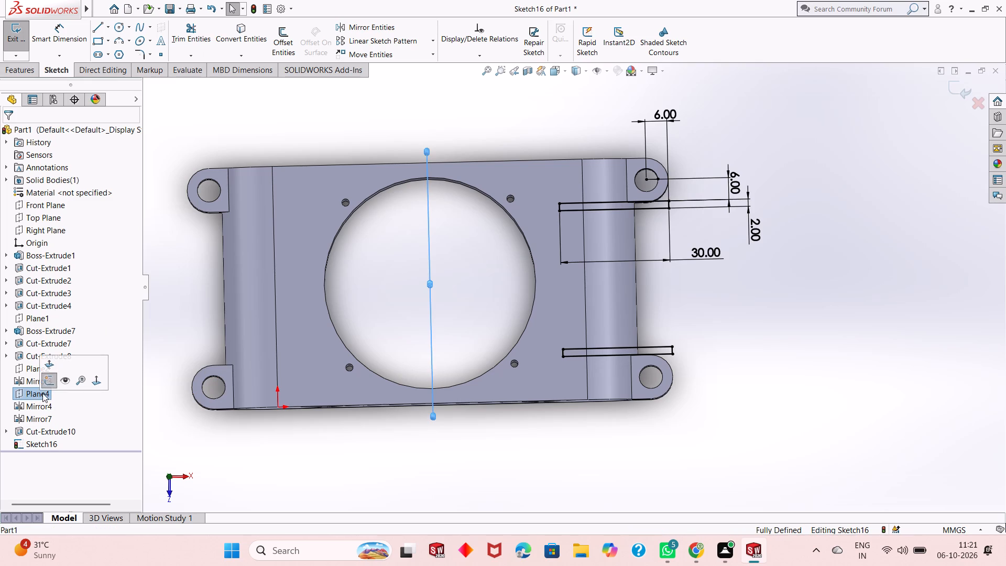
{"action": "left_click", "coordinate": [66, 382]}
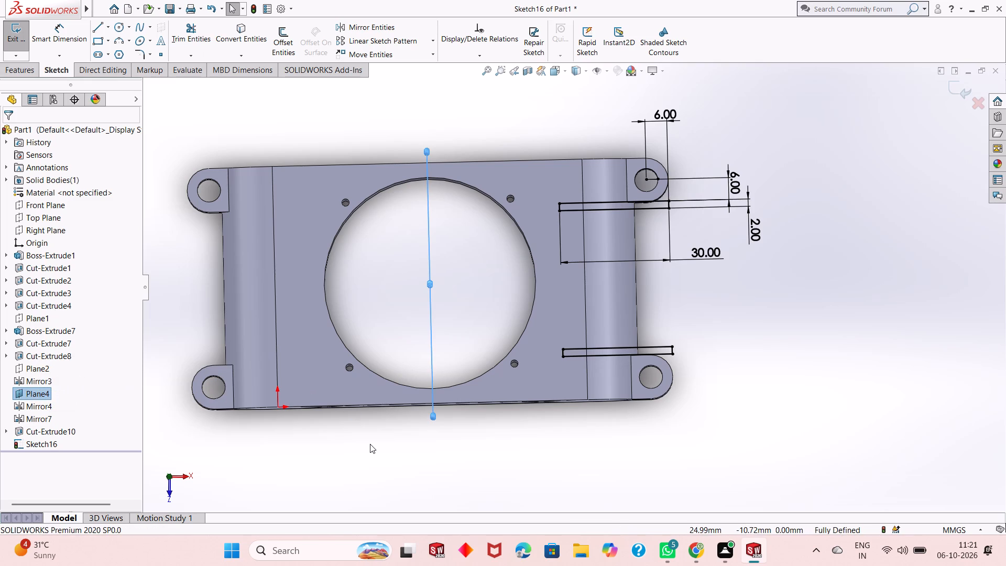
{"action": "middle_click_drag", "start_coordinate": [437, 445], "coordinate": [432, 372]}
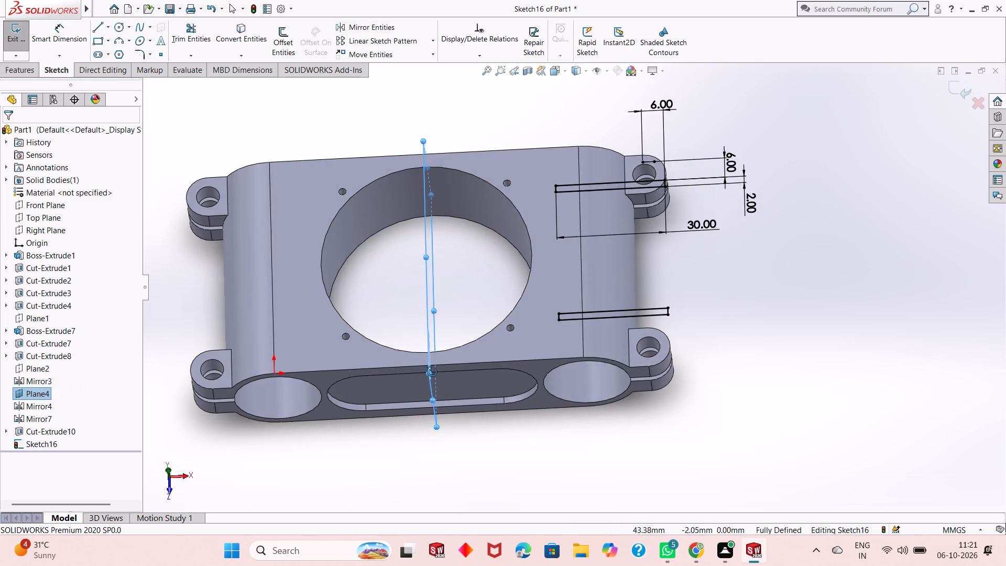
{"action": "middle_click_drag", "start_coordinate": [432, 372], "coordinate": [411, 378]}
{"action": "key", "text": "Escape"}
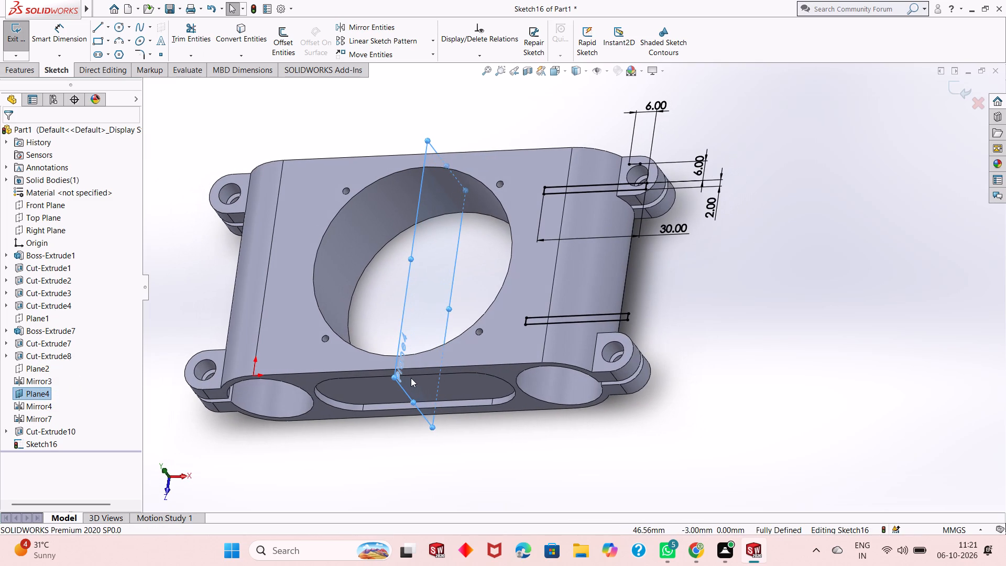
Mirror all eight lines of the two 30 by 2 mm rectangles about Plane4 with Mirror Entities, keeping the originals.
{"action": "middle_click_drag", "start_coordinate": [458, 381], "coordinate": [455, 369]}
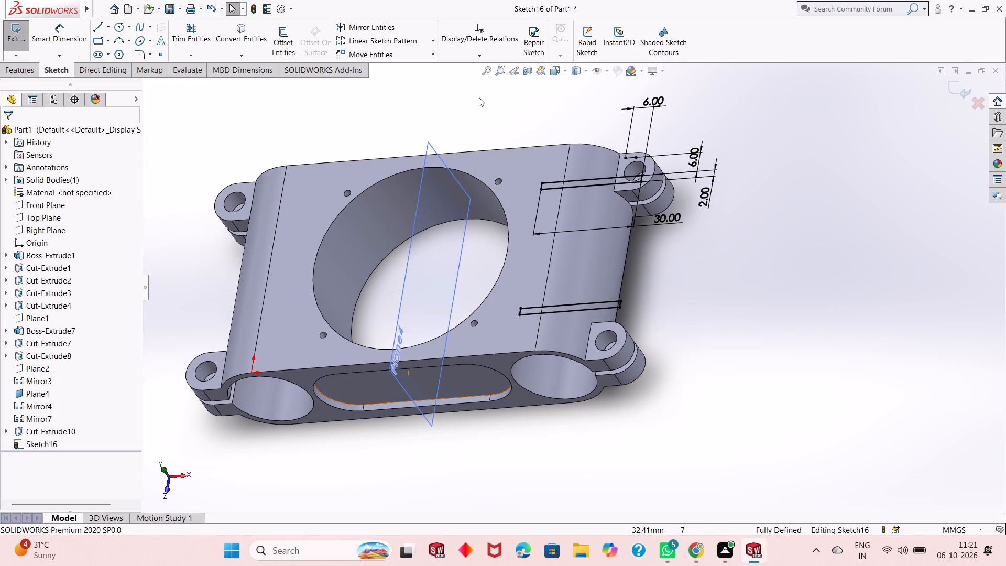
{"action": "left_click", "coordinate": [364, 27]}
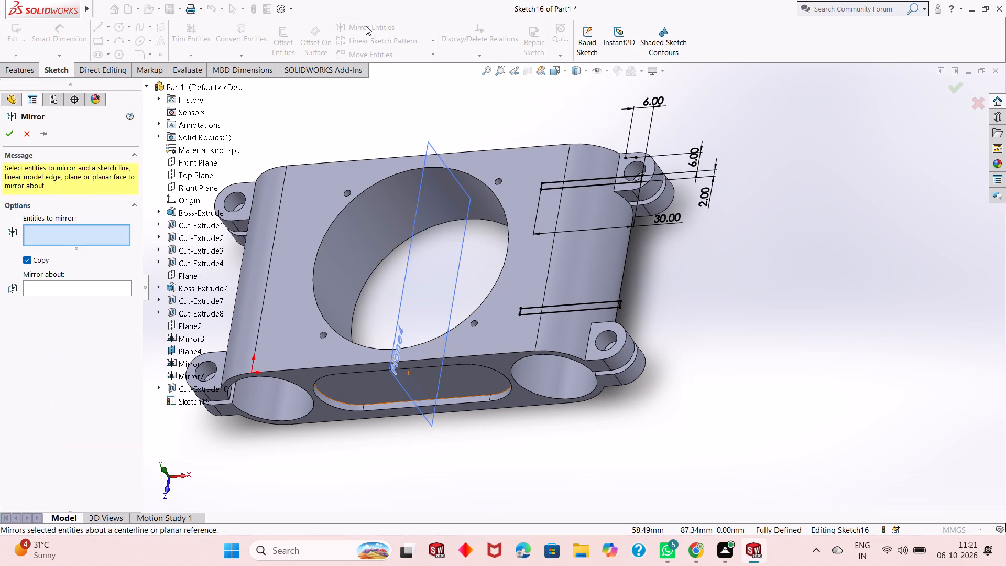
{"action": "scroll", "coordinate": [318, 407], "scroll_direction": "up", "scroll_amount": 1}
{"action": "left_click", "coordinate": [196, 403]}
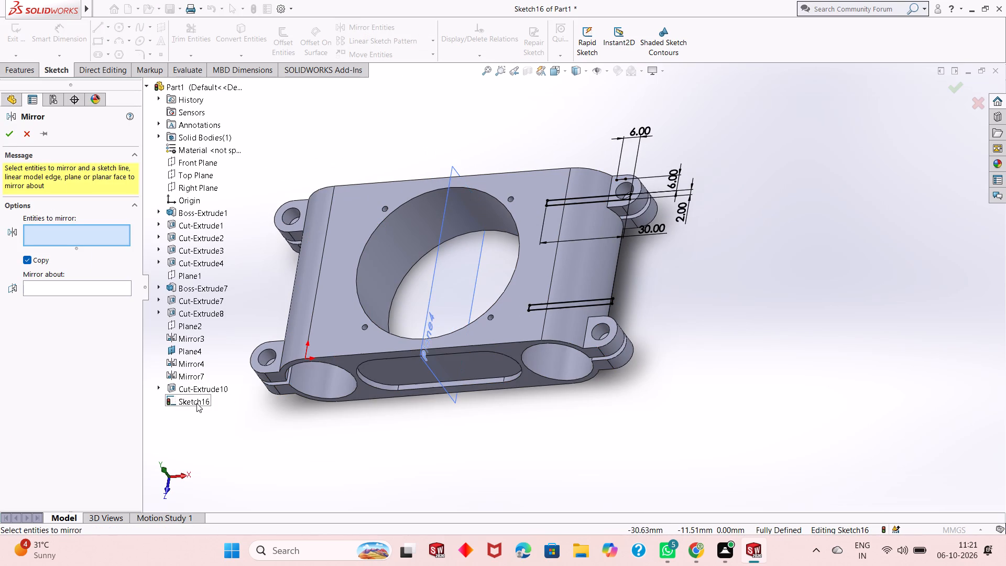
{"action": "left_click", "coordinate": [196, 406]}
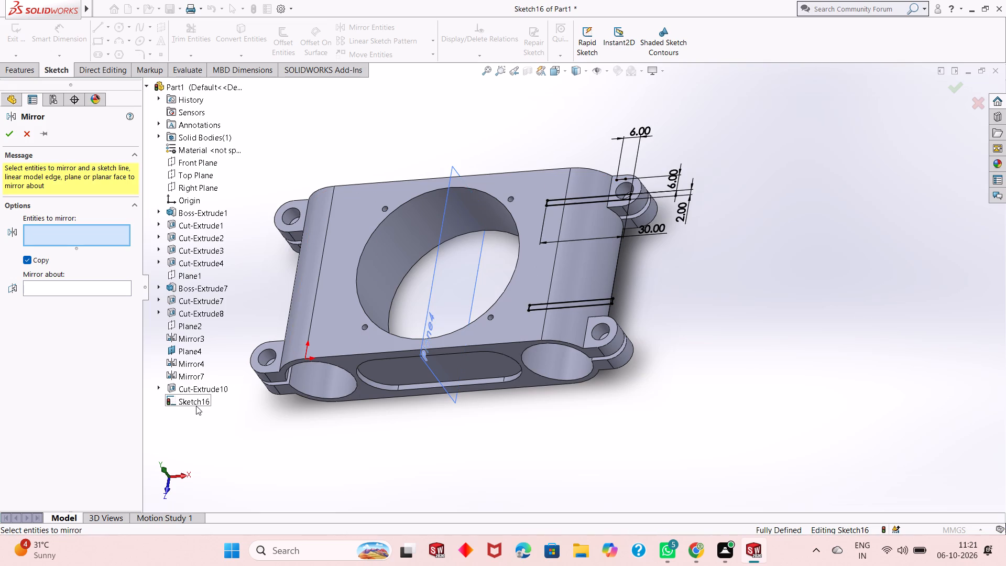
{"action": "scroll", "coordinate": [644, 184], "scroll_direction": "down", "scroll_amount": 5}
{"action": "scroll", "coordinate": [557, 237], "scroll_direction": "down", "scroll_amount": 1}
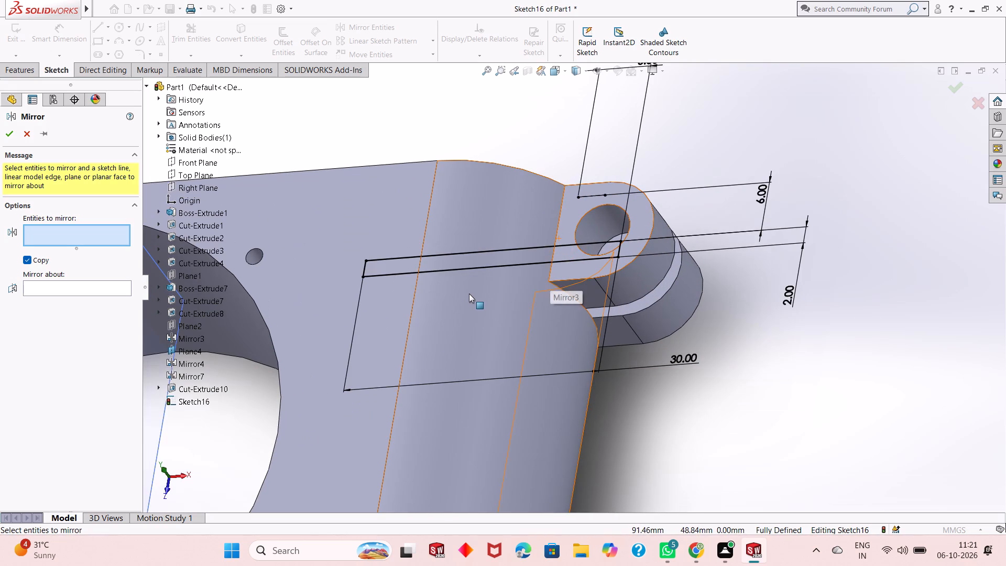
{"action": "left_click", "coordinate": [620, 249]}
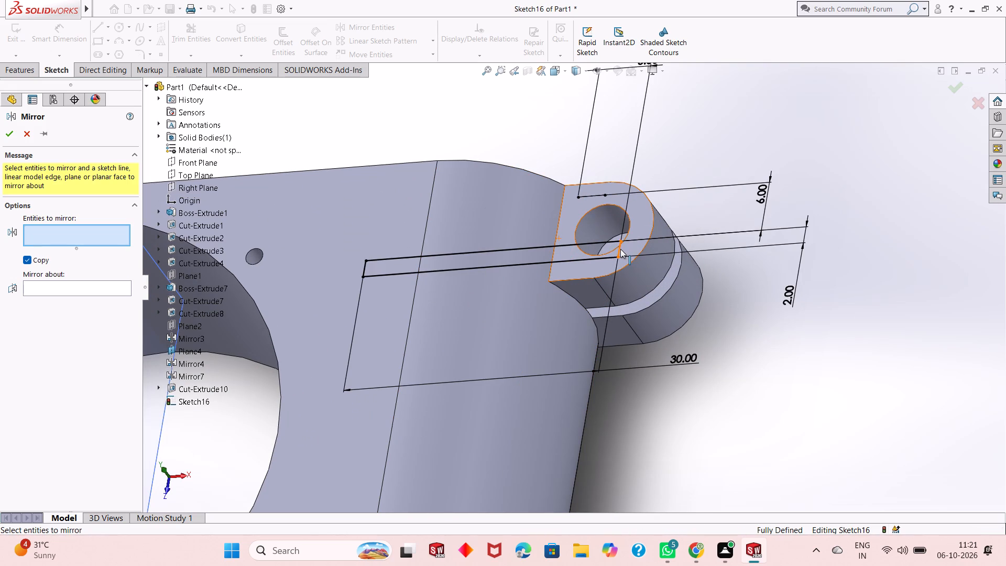
{"action": "left_click", "coordinate": [533, 248], "text": "ctrl"}
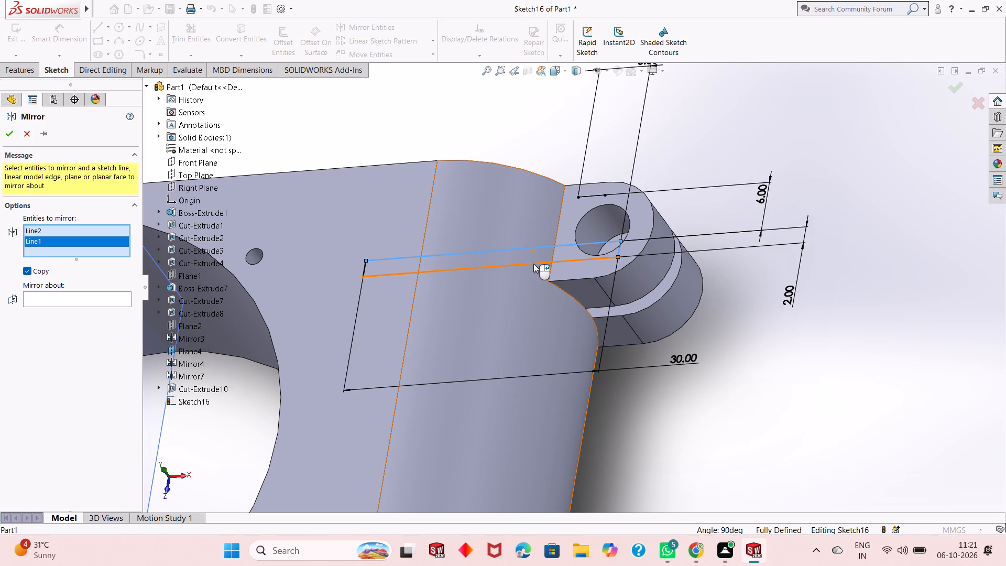
{"action": "left_click", "coordinate": [533, 264], "text": "ctrl"}
{"action": "left_click", "coordinate": [363, 267], "text": "ctrl"}
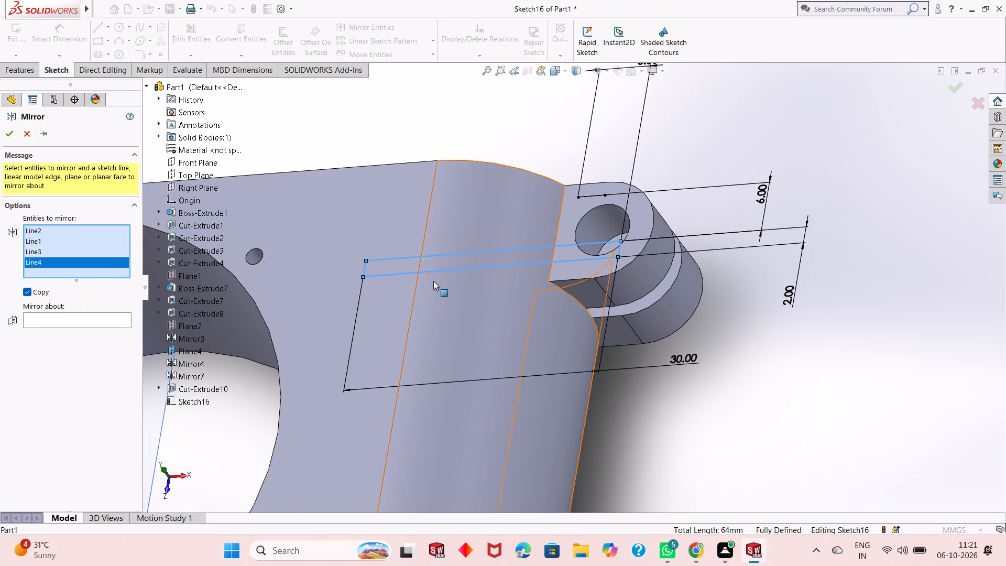
{"action": "scroll", "coordinate": [435, 281], "scroll_direction": "up", "scroll_amount": 6}
{"action": "scroll", "coordinate": [538, 408], "scroll_direction": "down", "scroll_amount": 8}
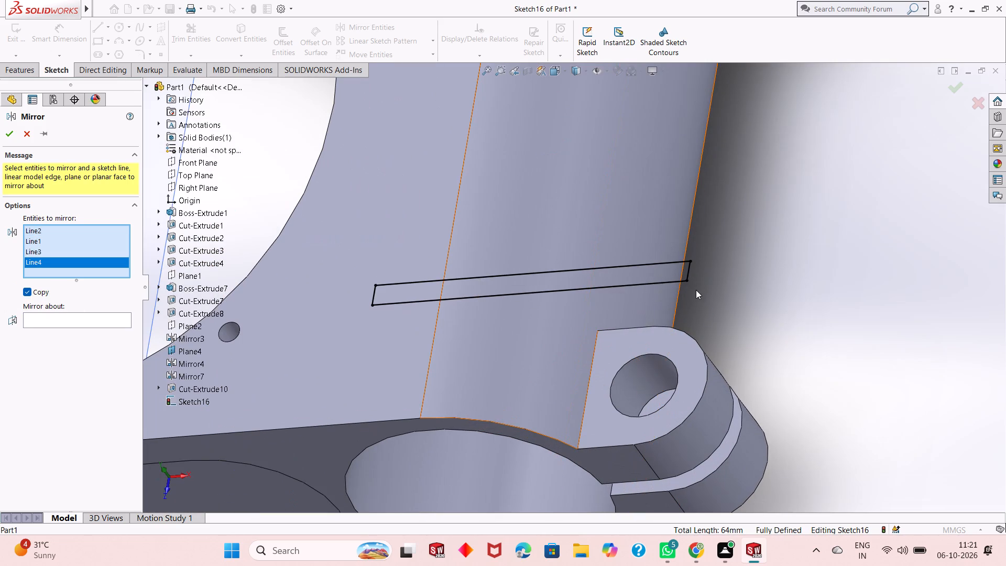
{"action": "left_click", "coordinate": [691, 274], "text": "ctrl"}
{"action": "left_click", "coordinate": [657, 262], "text": "ctrl"}
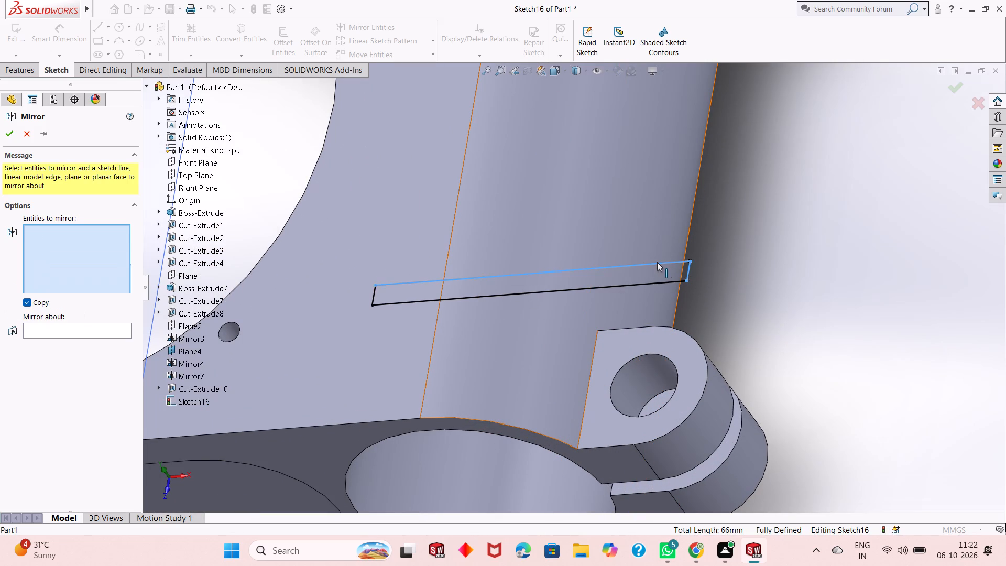
{"action": "left_click", "coordinate": [653, 281], "text": "ctrl"}
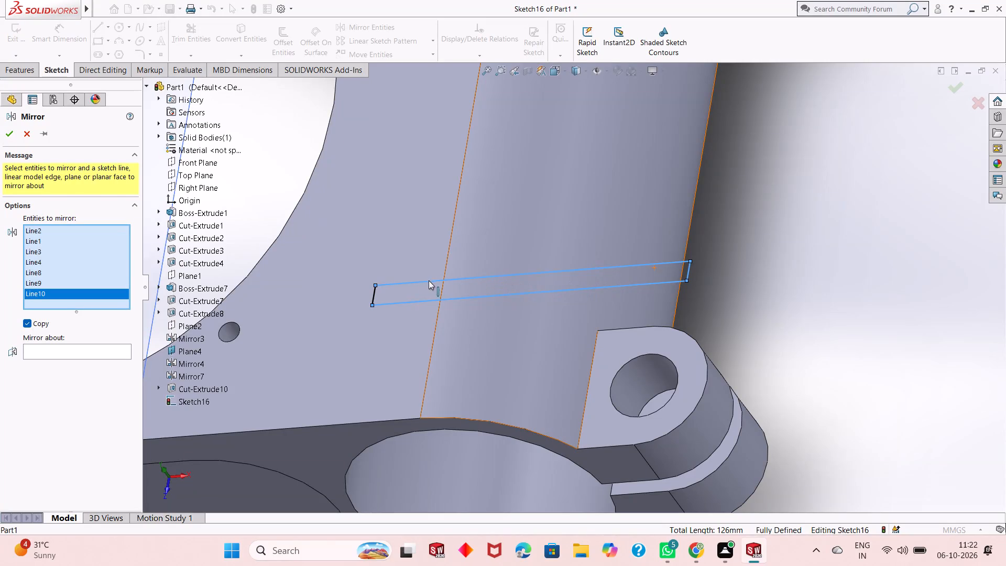
{"action": "left_click", "coordinate": [374, 297], "text": "ctrl"}
{"action": "scroll", "coordinate": [504, 298], "scroll_direction": "up", "scroll_amount": 8}
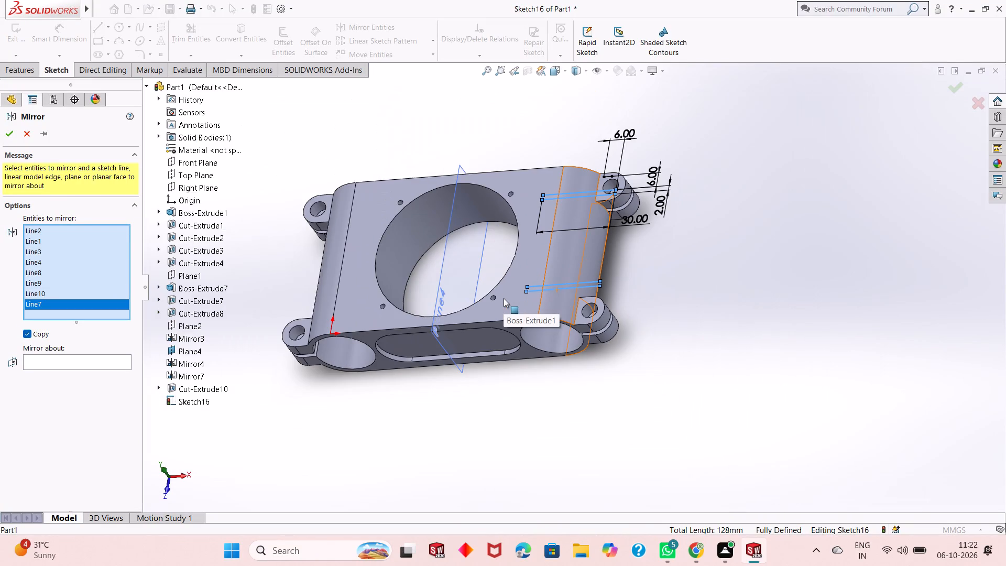
{"action": "scroll", "coordinate": [536, 201], "scroll_direction": "down", "scroll_amount": 2}
{"action": "scroll", "coordinate": [533, 264], "scroll_direction": "down", "scroll_amount": 3}
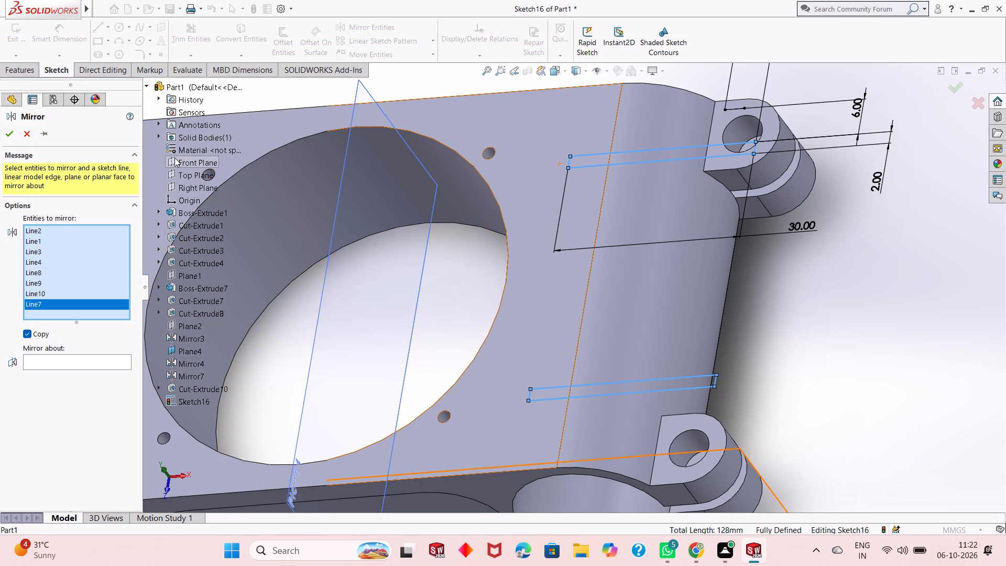
{"action": "left_click", "coordinate": [63, 358]}
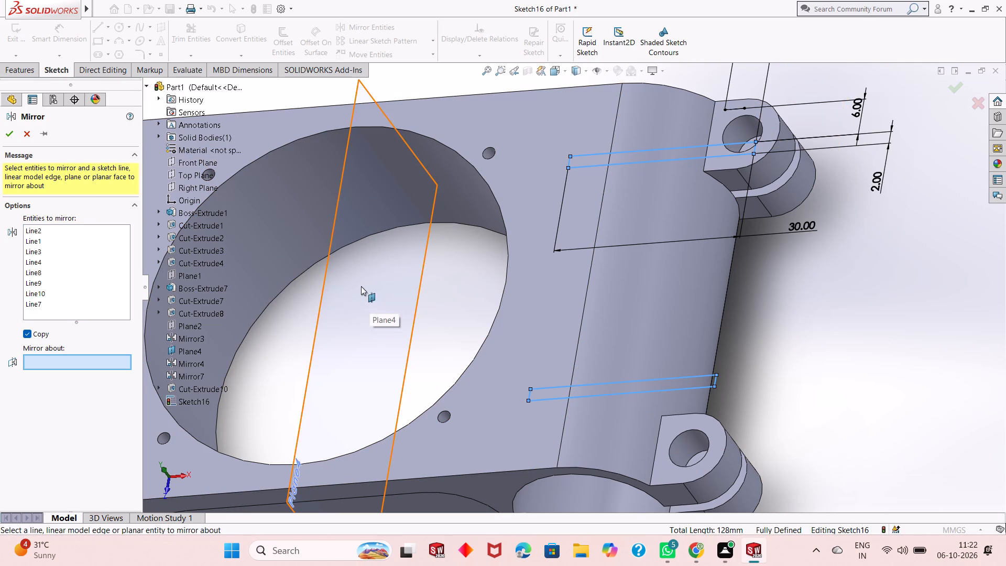
{"action": "left_click", "coordinate": [334, 274]}
{"action": "scroll", "coordinate": [456, 307], "scroll_direction": "up", "scroll_amount": 3}
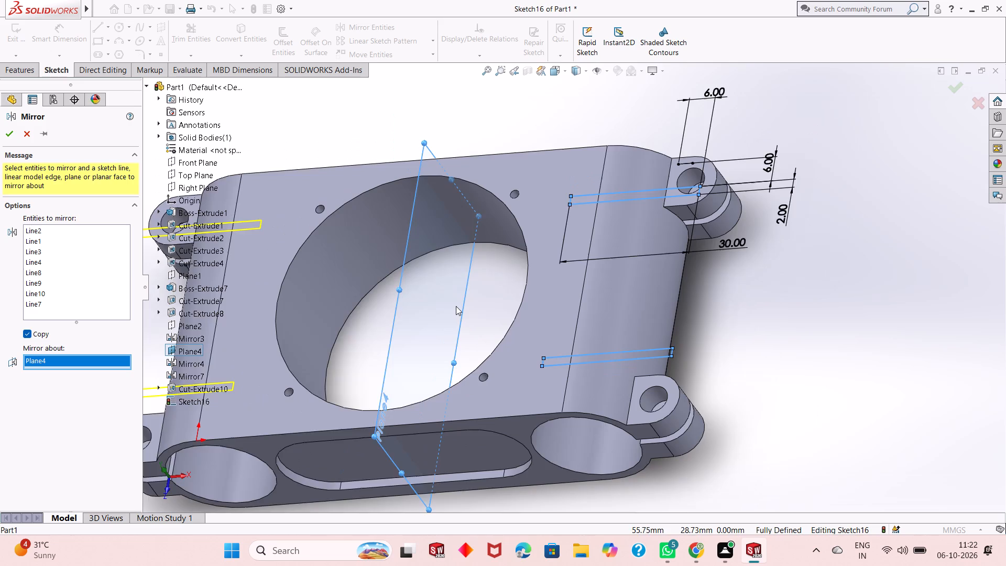
{"action": "left_click", "coordinate": [7, 133]}
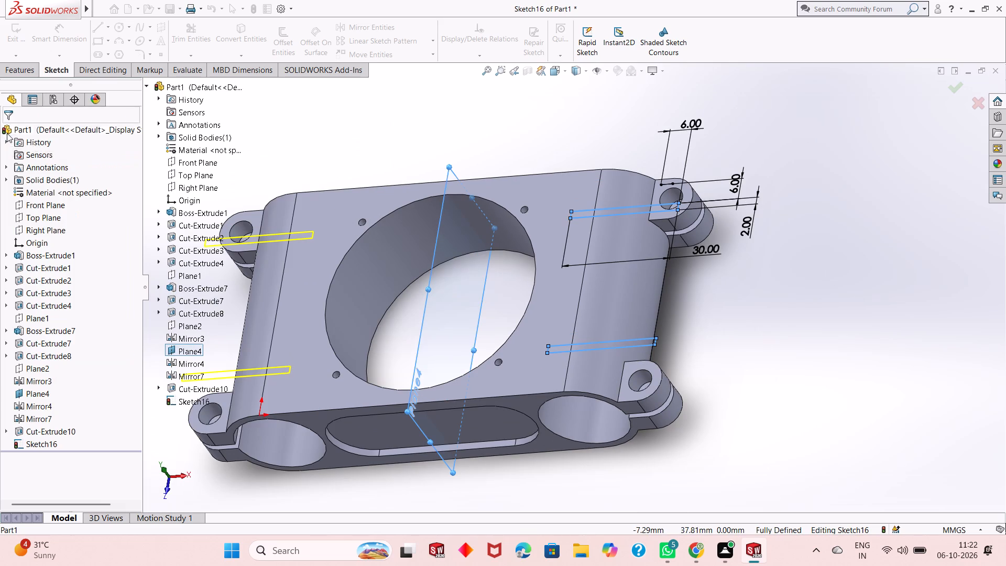
Hide Plane4, the mid-plane crossing the large central bore.
{"action": "key", "text": "ctrl+8"}
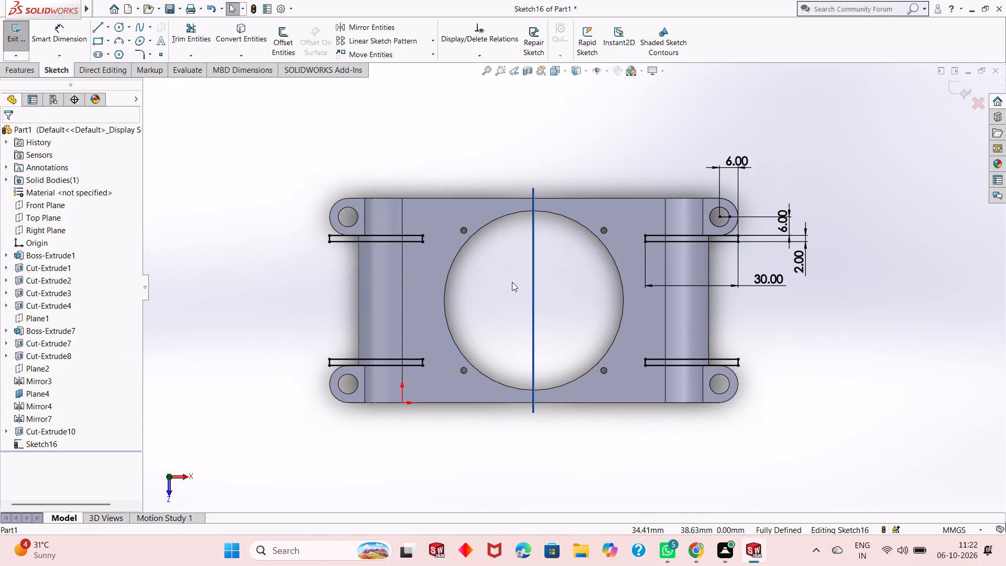
{"action": "scroll", "coordinate": [516, 283], "scroll_direction": "down", "scroll_amount": 2}
{"action": "scroll", "coordinate": [520, 295], "scroll_direction": "up", "scroll_amount": 2}
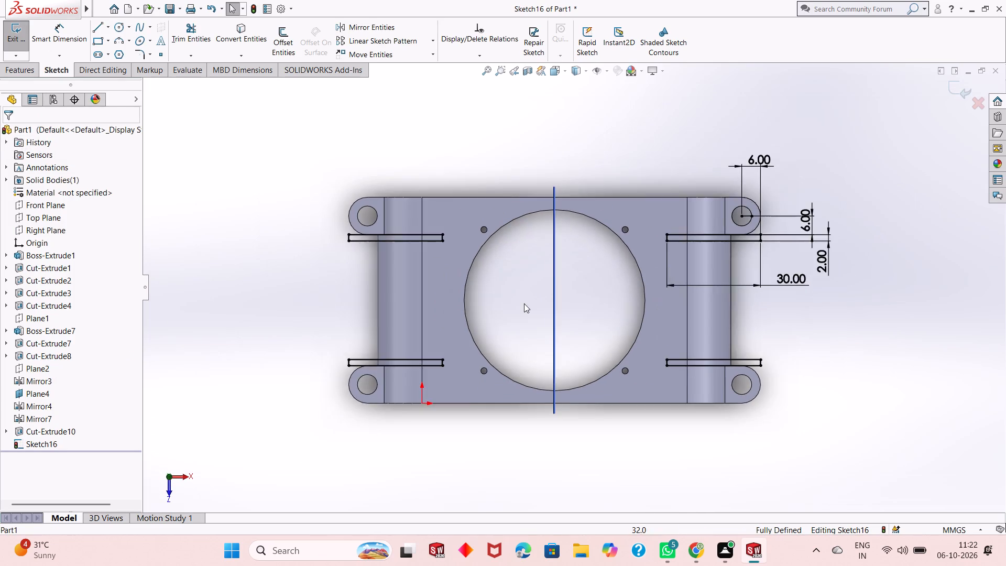
{"action": "scroll", "coordinate": [524, 303], "scroll_direction": "up", "scroll_amount": 1}
{"action": "middle_click_drag", "start_coordinate": [581, 410], "coordinate": [519, 355]}
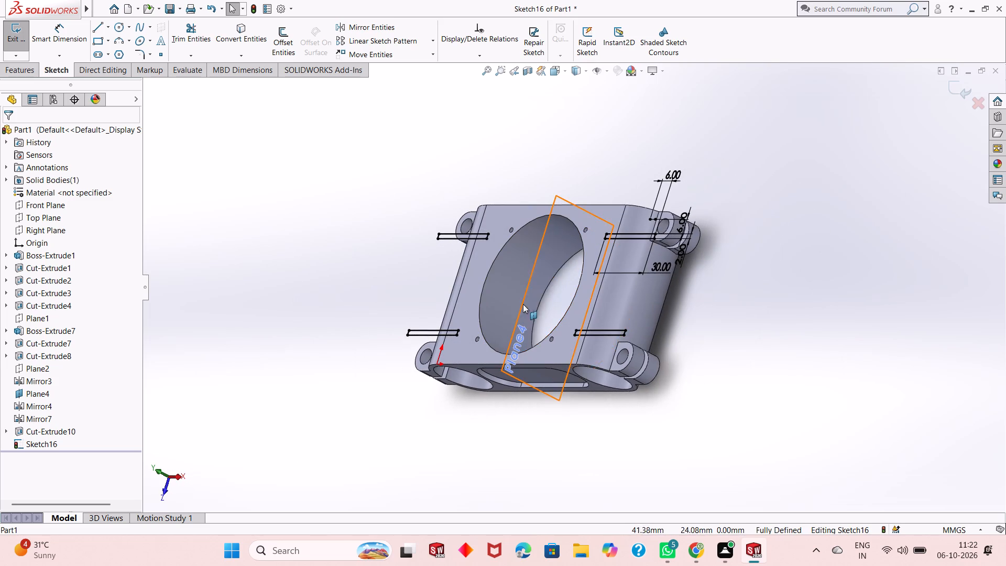
{"action": "right_click", "coordinate": [523, 301]}
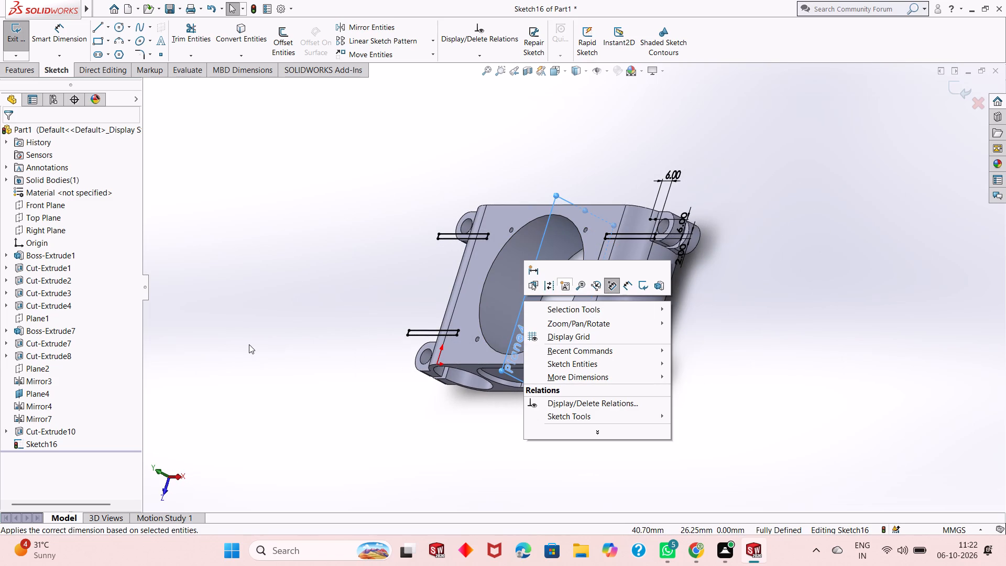
{"action": "key", "text": "Escape"}
{"action": "key", "text": "Escape"}
{"action": "key", "text": "Escape"}
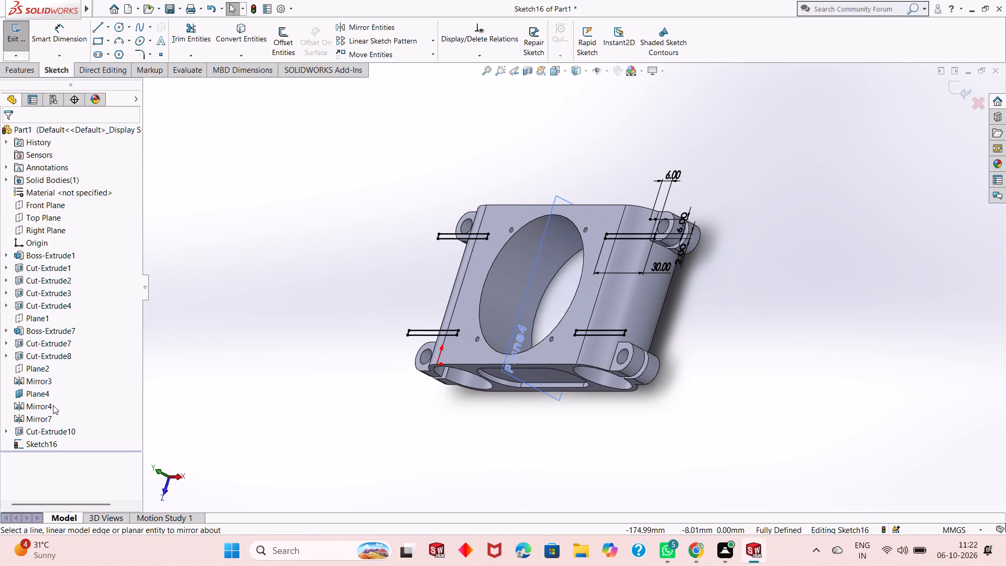
{"action": "right_click", "coordinate": [45, 389]}
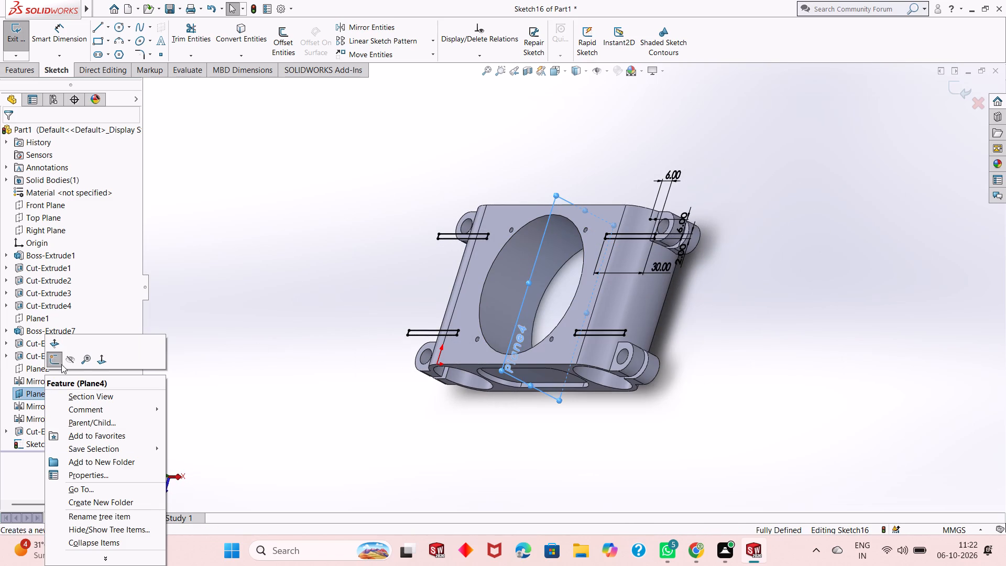
{"action": "left_click", "coordinate": [65, 361]}
Examine the four thin rectangles against the corner lugs, side bores and rounded sides from above, below and the ends.
{"action": "middle_click_drag", "start_coordinate": [529, 398], "coordinate": [573, 266]}
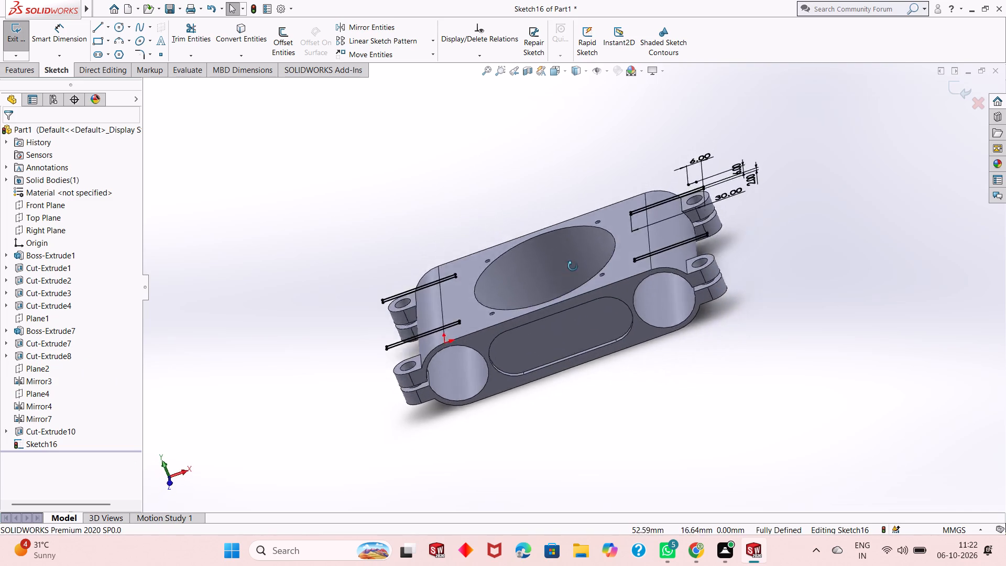
{"action": "middle_click_drag", "start_coordinate": [573, 266], "coordinate": [587, 222]}
{"action": "middle_click_drag", "start_coordinate": [389, 381], "coordinate": [497, 261]}
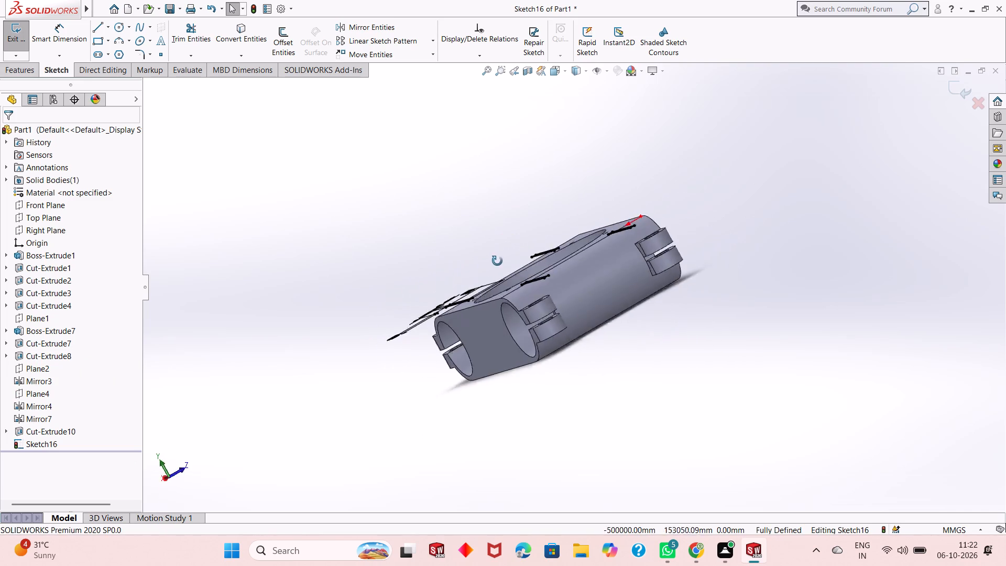
{"action": "middle_click_drag", "start_coordinate": [497, 261], "coordinate": [511, 339]}
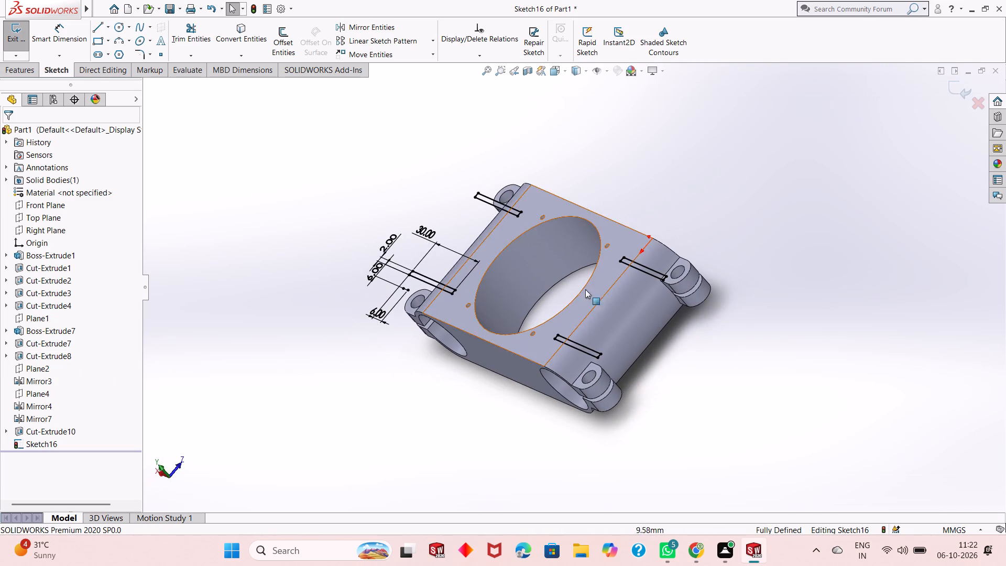
{"action": "scroll", "coordinate": [598, 272], "scroll_direction": "down", "scroll_amount": 2}
{"action": "scroll", "coordinate": [583, 339], "scroll_direction": "up", "scroll_amount": 2}
{"action": "scroll", "coordinate": [576, 270], "scroll_direction": "down", "scroll_amount": 1}
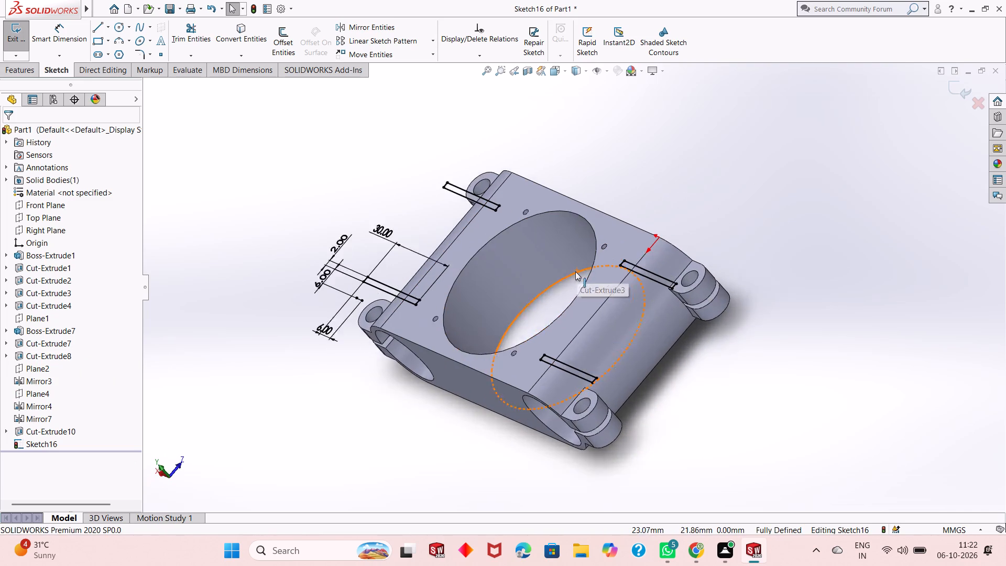
{"action": "scroll", "coordinate": [575, 271], "scroll_direction": "down", "scroll_amount": 6}
{"action": "scroll", "coordinate": [552, 301], "scroll_direction": "up", "scroll_amount": 2}
{"action": "middle_click_drag", "start_coordinate": [526, 332], "coordinate": [545, 309]}
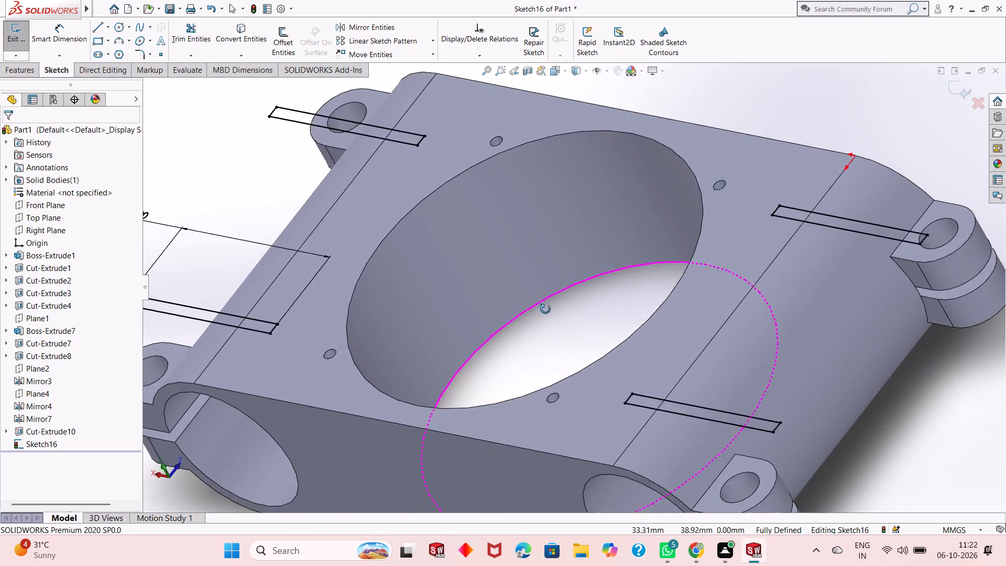
{"action": "middle_click_drag", "start_coordinate": [545, 309], "coordinate": [562, 235]}
{"action": "scroll", "coordinate": [488, 288], "scroll_direction": "up", "scroll_amount": 3}
{"action": "middle_click_drag", "start_coordinate": [556, 282], "coordinate": [621, 169]}
{"action": "scroll", "coordinate": [629, 212], "scroll_direction": "up", "scroll_amount": 1}
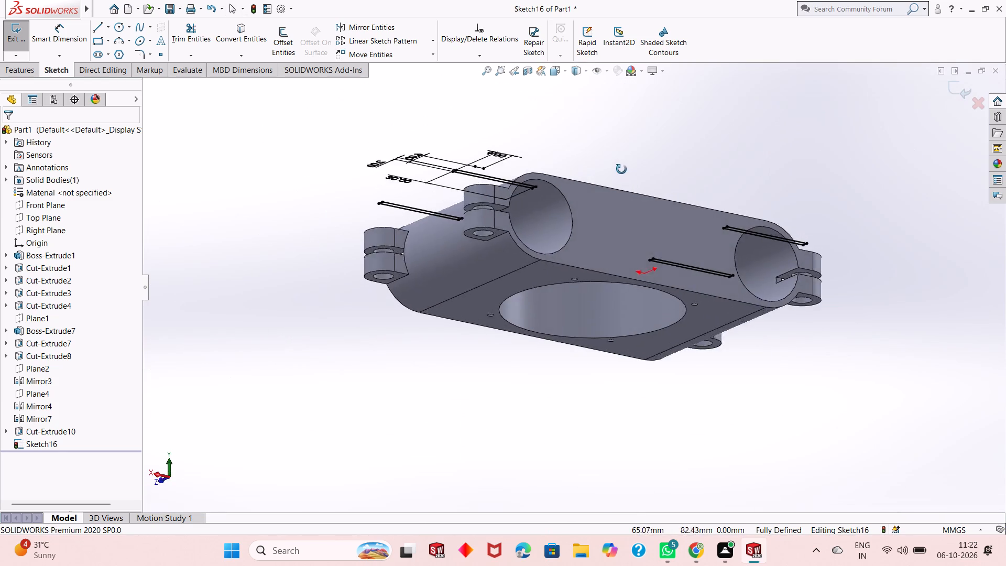
{"action": "middle_click_drag", "start_coordinate": [621, 169], "coordinate": [364, 233]}
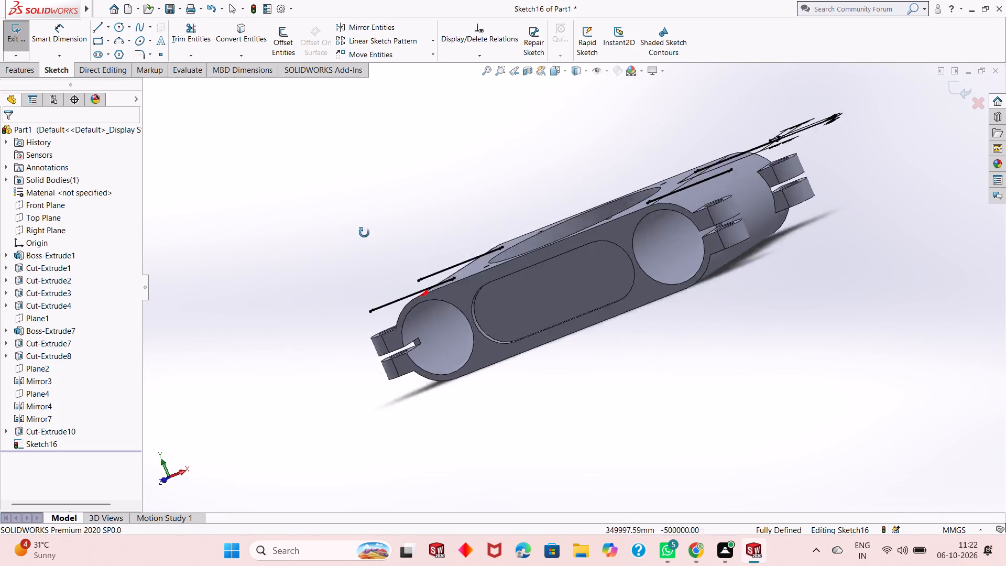
{"action": "middle_click_drag", "start_coordinate": [364, 233], "coordinate": [504, 309]}
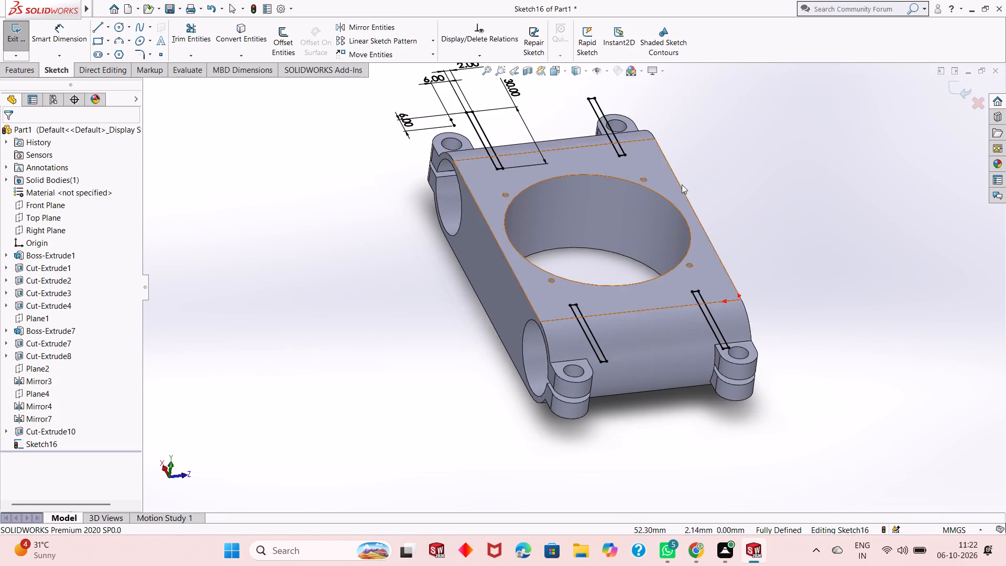
{"action": "scroll", "coordinate": [682, 184], "scroll_direction": "down", "scroll_amount": 3}
{"action": "middle_click_drag", "start_coordinate": [489, 330], "coordinate": [518, 333]}
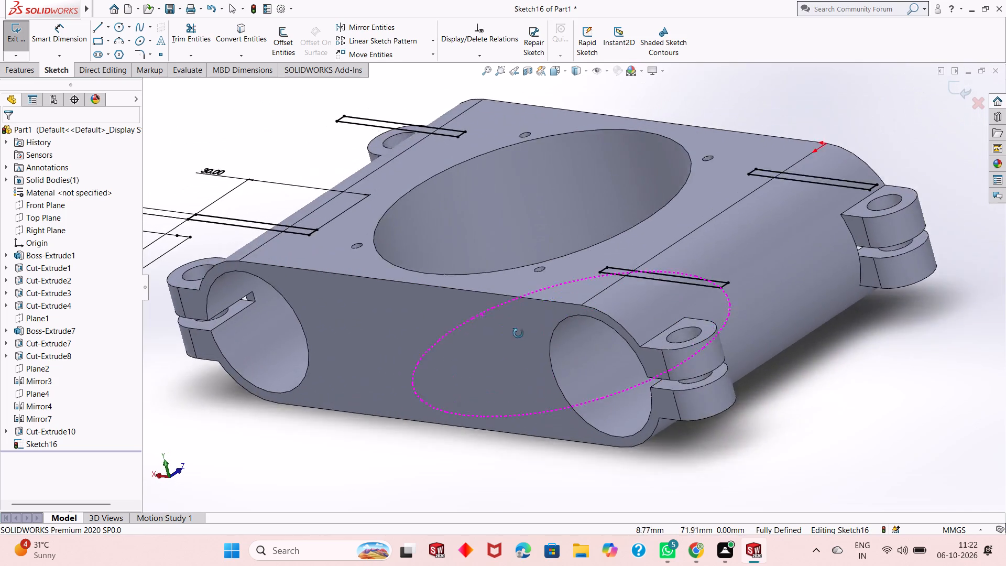
{"action": "middle_click_drag", "start_coordinate": [518, 333], "coordinate": [517, 352]}
{"action": "scroll", "coordinate": [517, 350], "scroll_direction": "up", "scroll_amount": 3}
{"action": "middle_click_drag", "start_coordinate": [546, 298], "coordinate": [608, 171]}
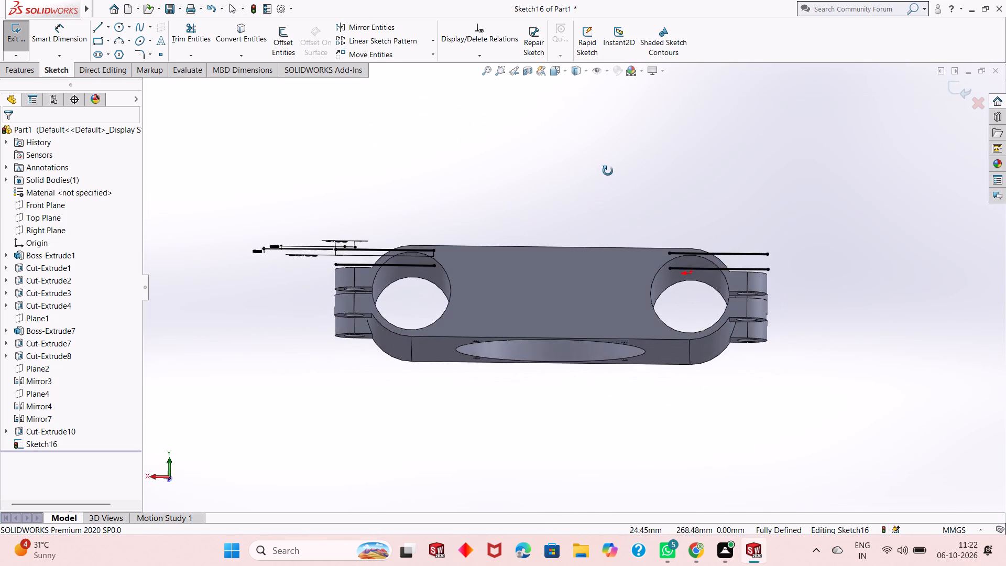
{"action": "middle_click_drag", "start_coordinate": [608, 171], "coordinate": [596, 306]}
{"action": "middle_click_drag", "start_coordinate": [610, 281], "coordinate": [586, 340]}
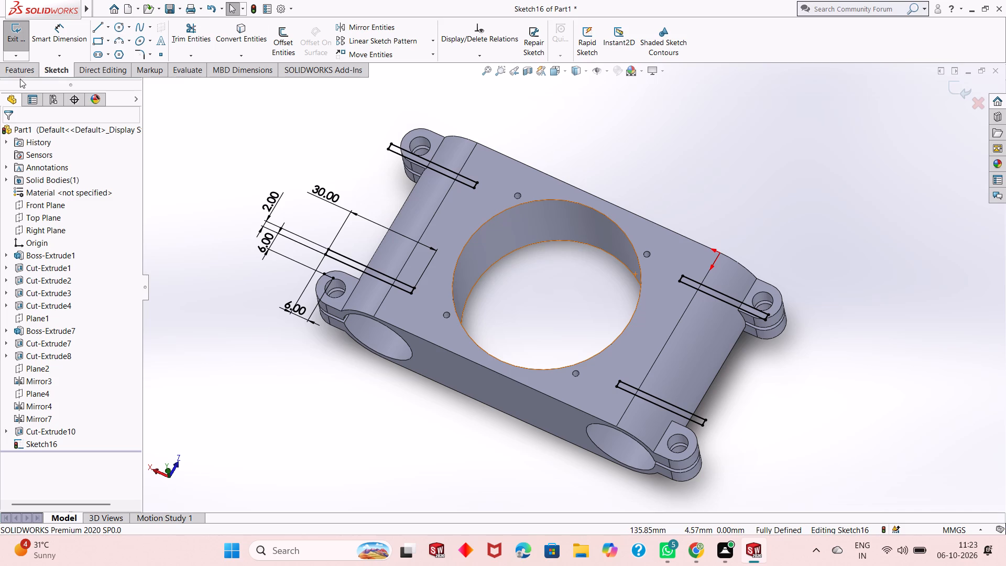
Extrude-cut the four 30 by 2 mm rectangles Through All down through the housing.
{"action": "left_click", "coordinate": [28, 66]}
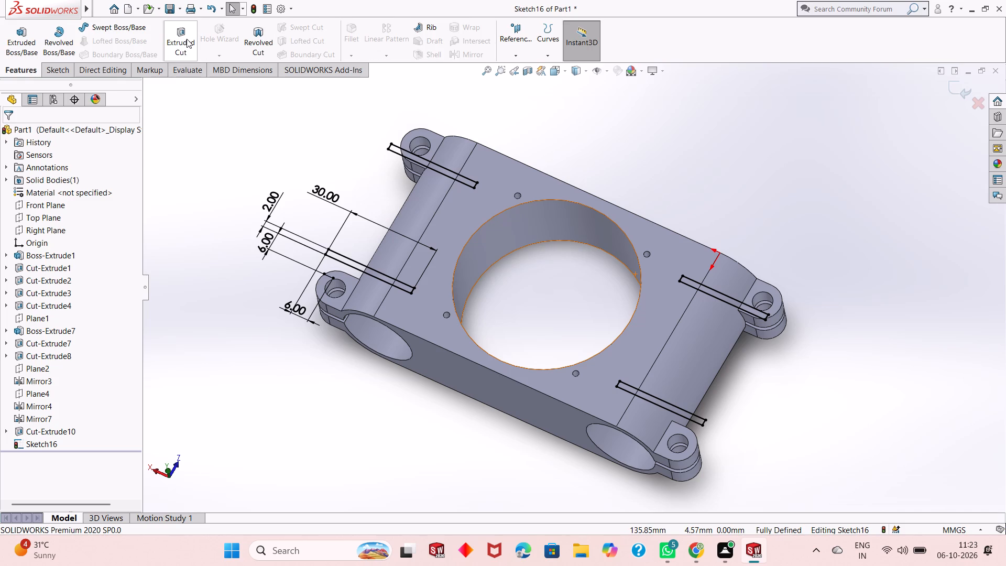
{"action": "left_click", "coordinate": [179, 38]}
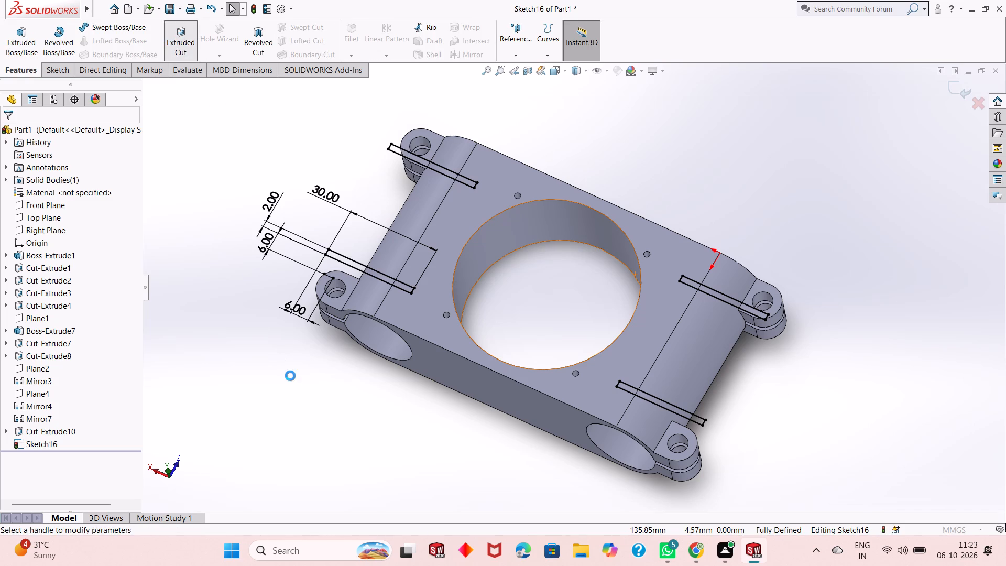
{"action": "middle_click_drag", "start_coordinate": [399, 409], "coordinate": [391, 232]}
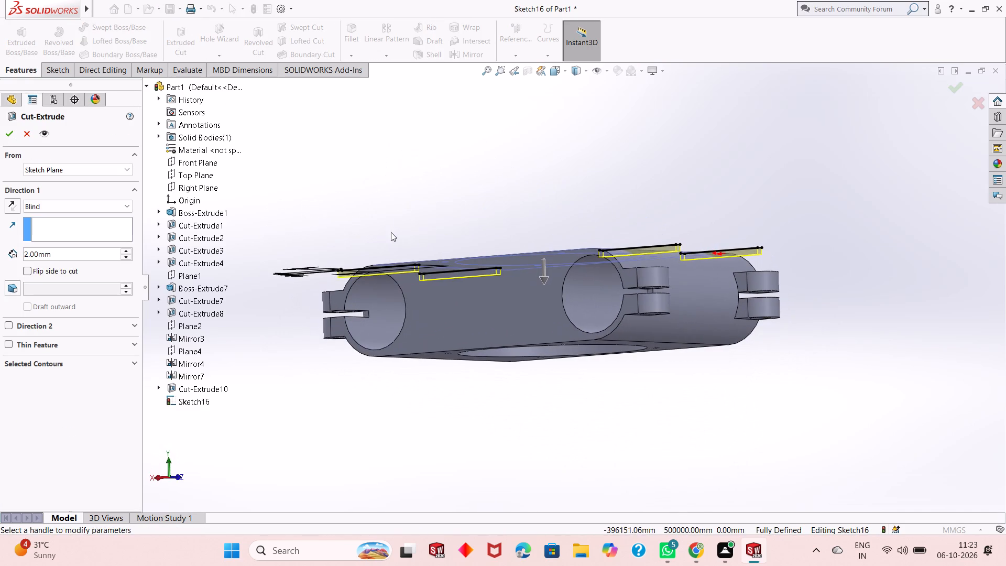
{"action": "left_click", "coordinate": [71, 202]}
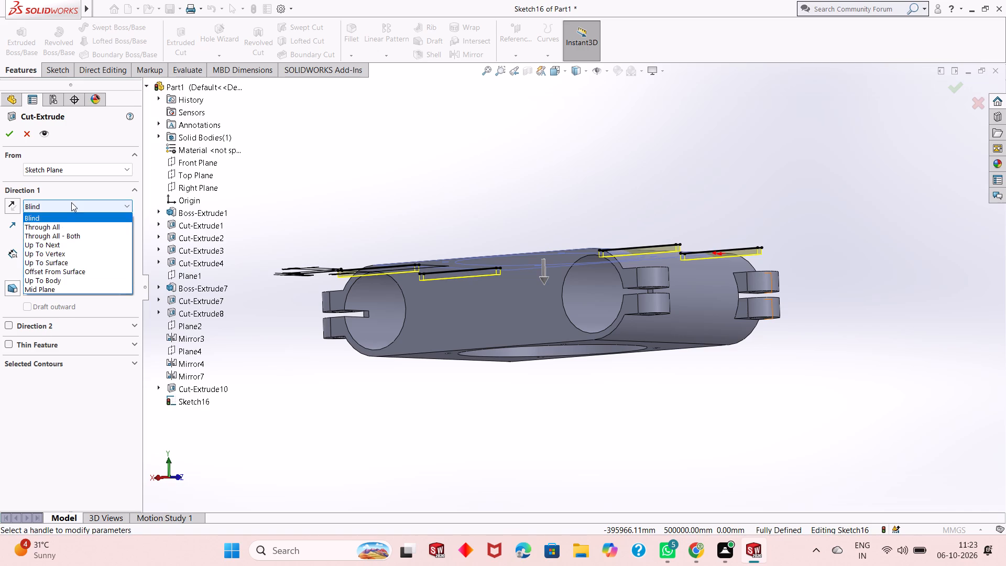
{"action": "left_click", "coordinate": [75, 225]}
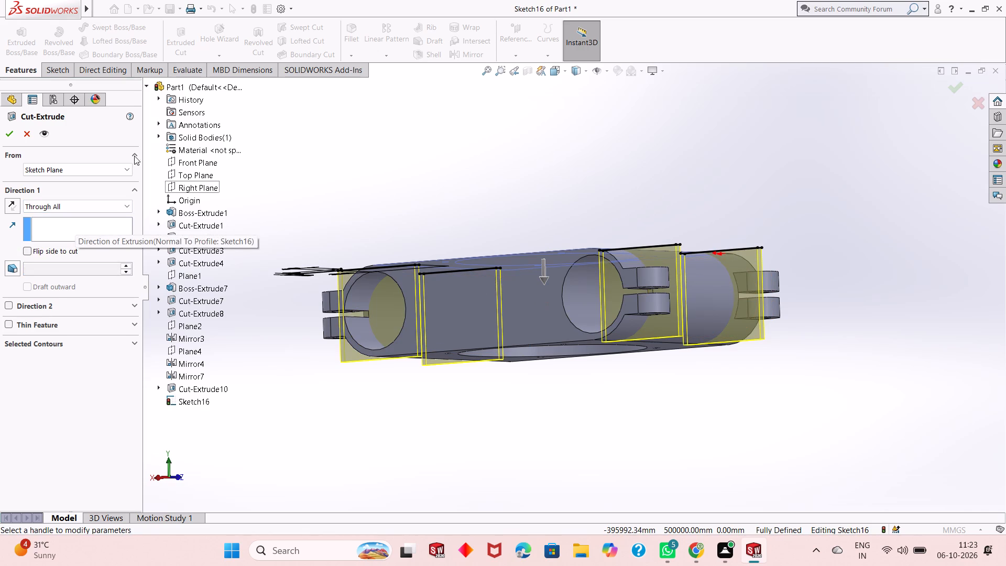
{"action": "left_click", "coordinate": [7, 136]}
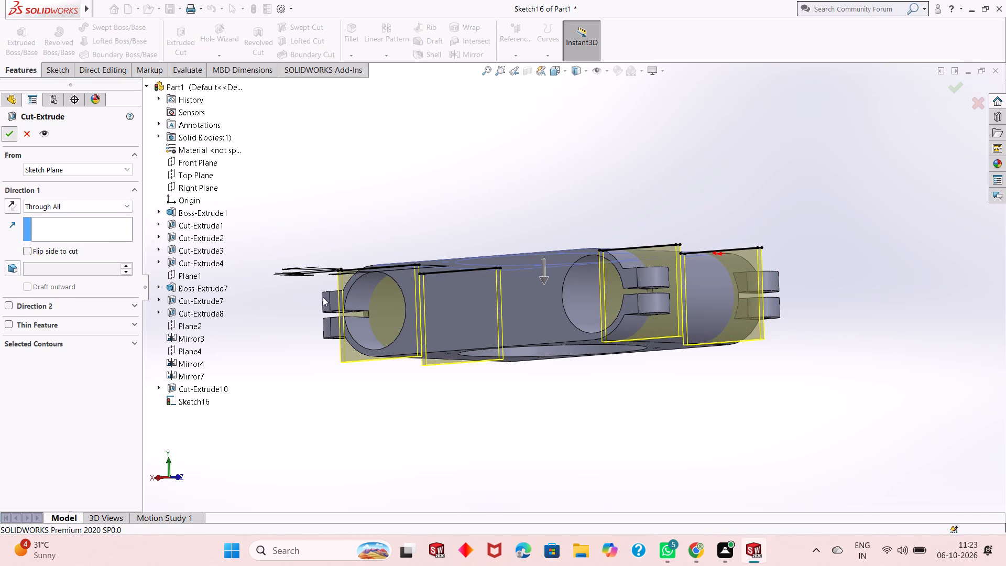
{"action": "key", "text": "Escape"}
Examine the four thin slots beside the corner lugs, inside the side bores and around the rounded sides from several angles.
{"action": "middle_click_drag", "start_coordinate": [507, 311], "coordinate": [519, 399]}
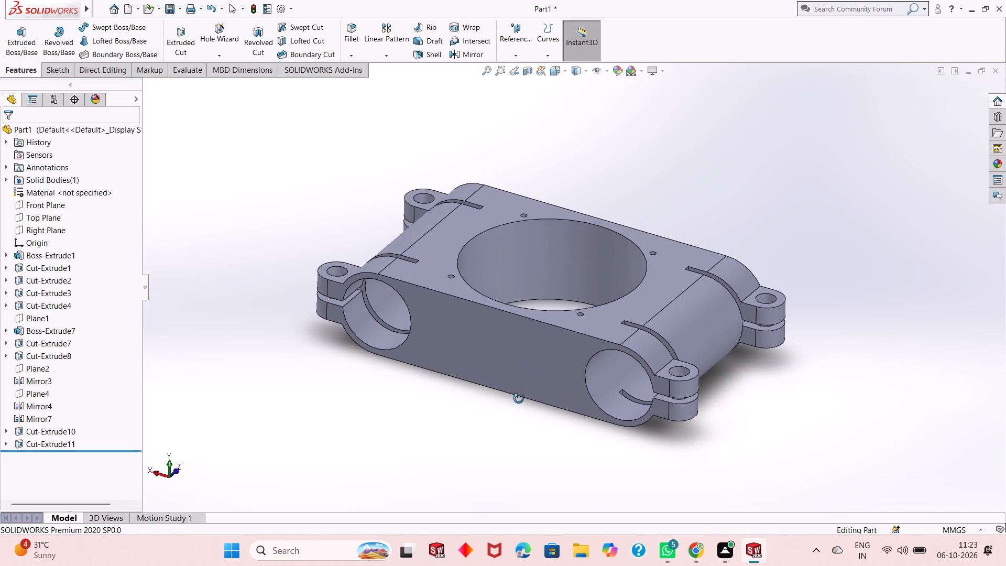
{"action": "middle_click_drag", "start_coordinate": [519, 399], "coordinate": [519, 404]}
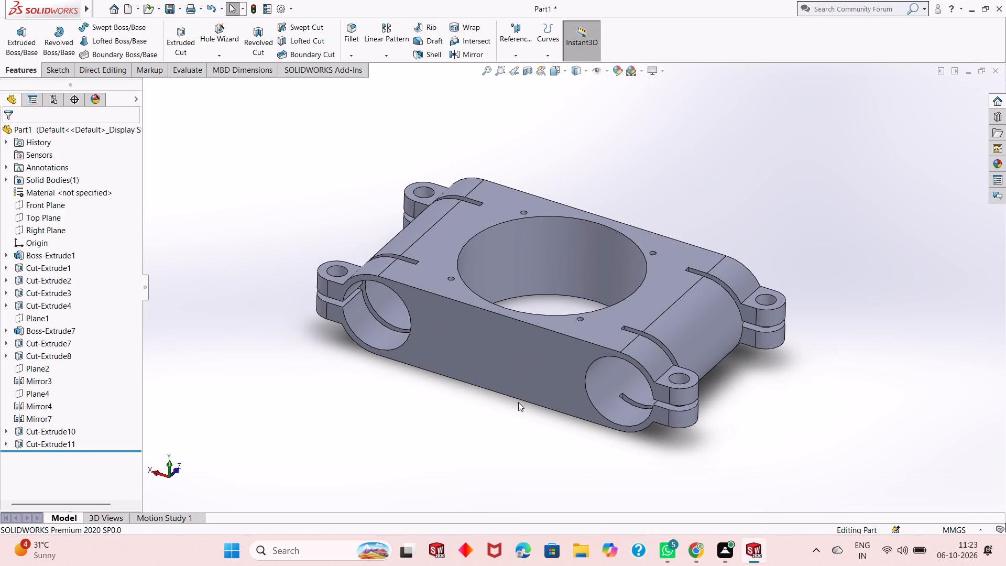
{"action": "middle_click_drag", "start_coordinate": [450, 437], "coordinate": [446, 434]}
{"action": "middle_click_drag", "start_coordinate": [446, 434], "coordinate": [257, 493]}
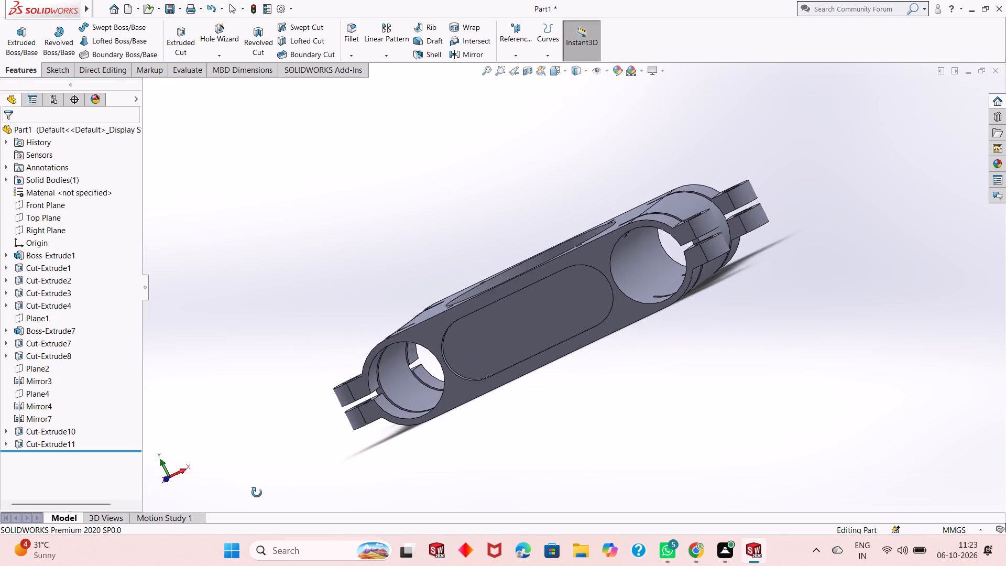
{"action": "middle_click_drag", "start_coordinate": [257, 493], "coordinate": [382, 432]}
{"action": "scroll", "coordinate": [519, 310], "scroll_direction": "down", "scroll_amount": 3}
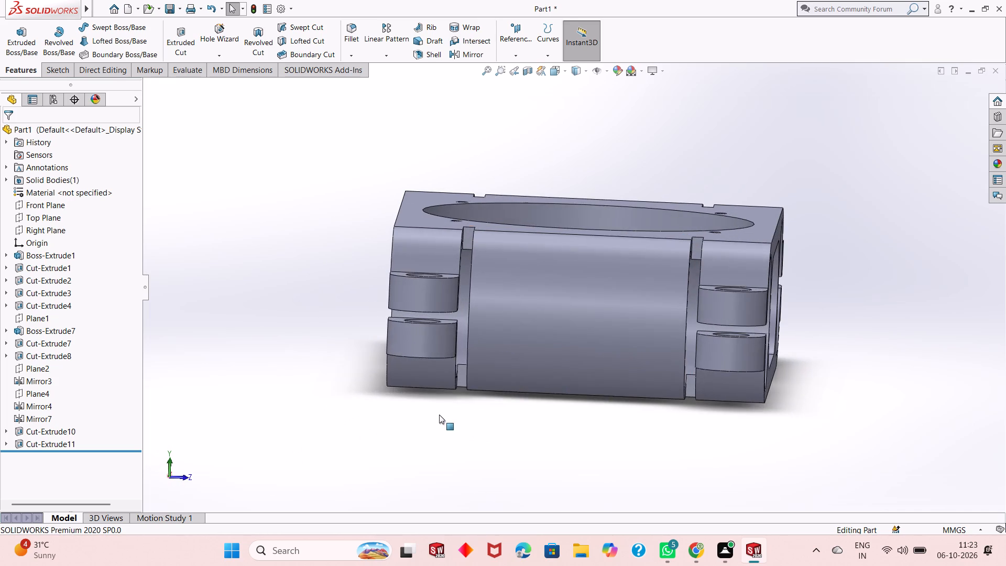
{"action": "middle_click_drag", "start_coordinate": [439, 418], "coordinate": [529, 473]}
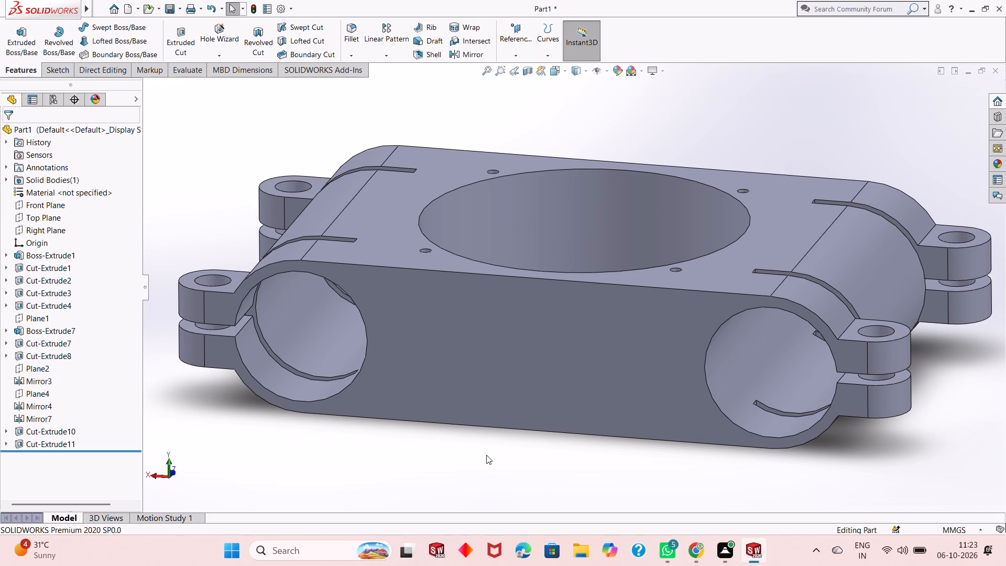
{"action": "middle_click_drag", "start_coordinate": [483, 453], "coordinate": [444, 411]}
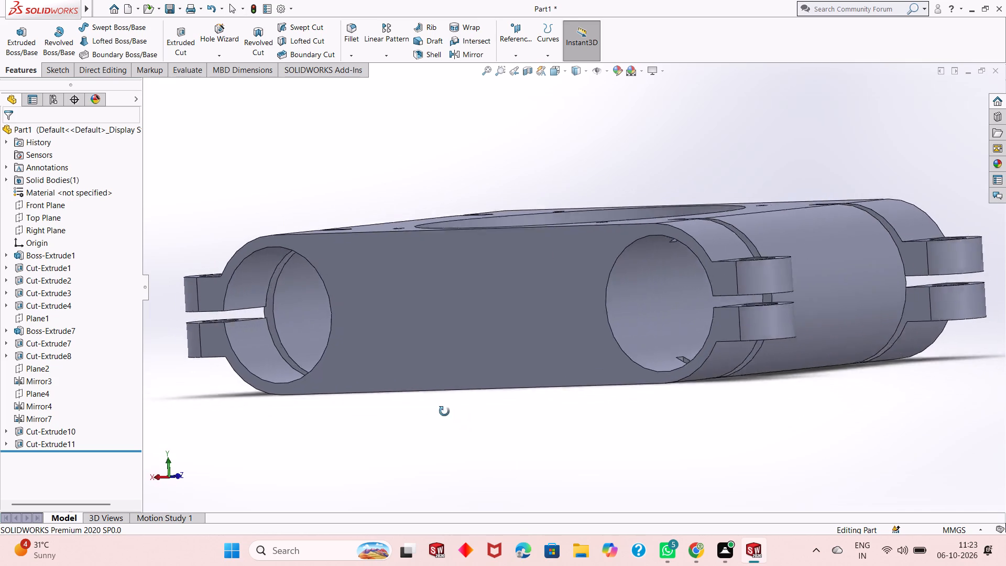
{"action": "middle_click_drag", "start_coordinate": [444, 411], "coordinate": [432, 495]}
{"action": "scroll", "coordinate": [425, 439], "scroll_direction": "up", "scroll_amount": 2}
{"action": "middle_click_drag", "start_coordinate": [629, 364], "coordinate": [620, 325]}
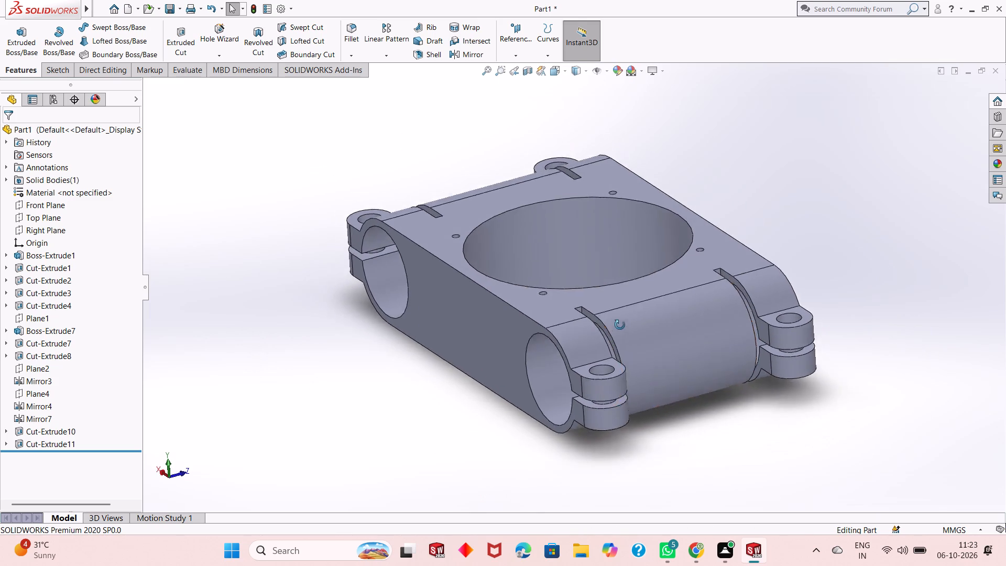
{"action": "middle_click_drag", "start_coordinate": [620, 325], "coordinate": [584, 384]}
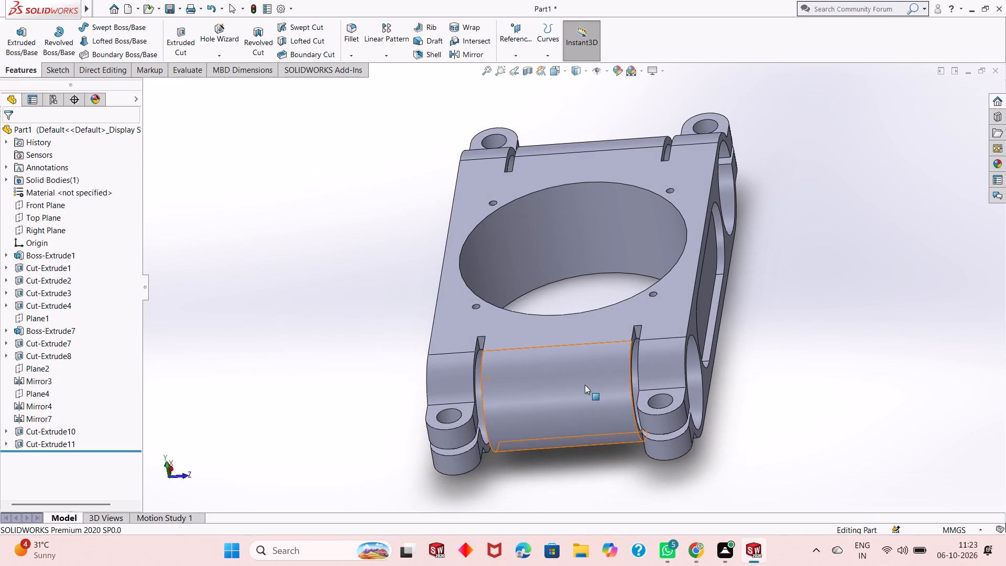
{"action": "middle_click_drag", "start_coordinate": [328, 372], "coordinate": [369, 324]}
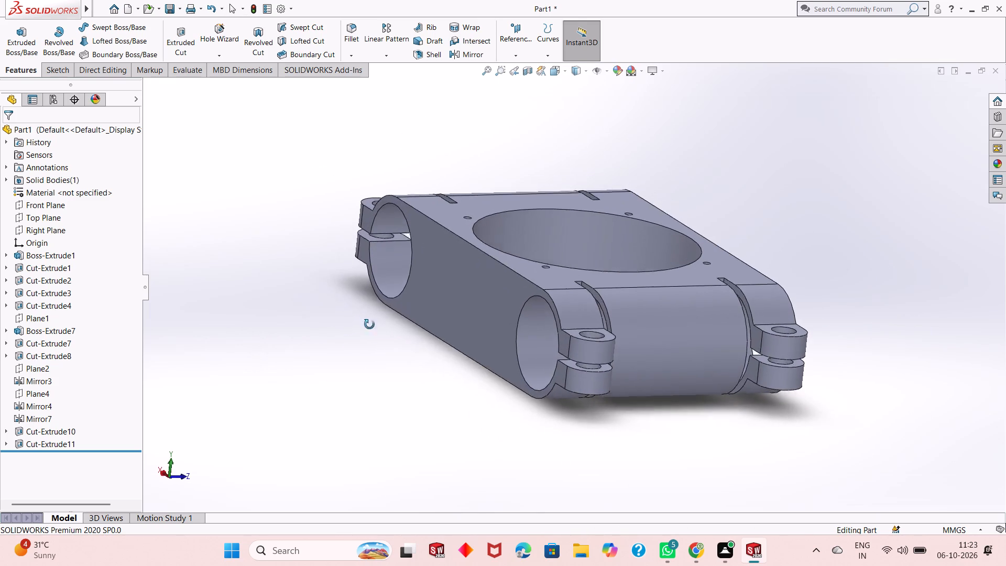
{"action": "middle_click_drag", "start_coordinate": [369, 324], "coordinate": [369, 338]}
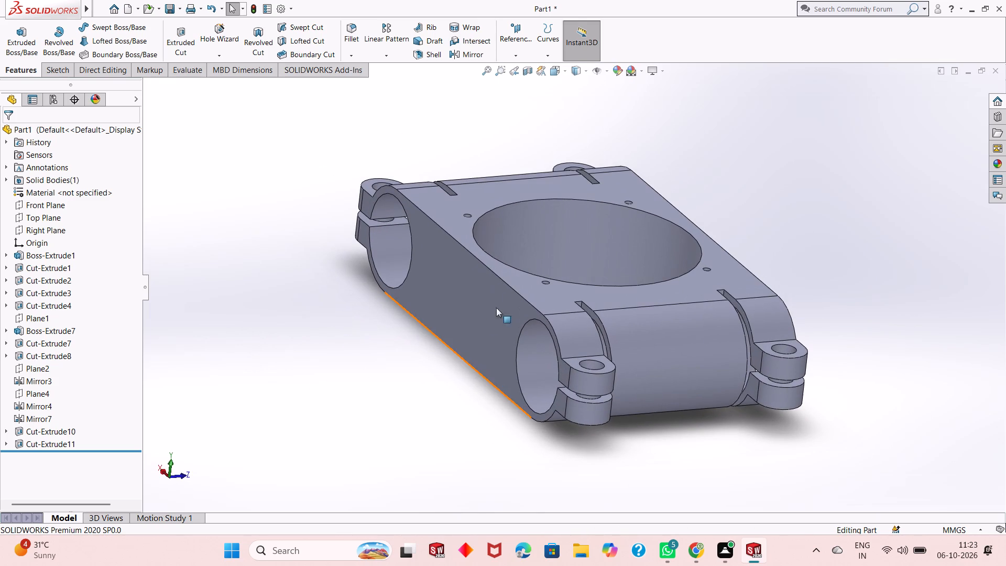
On the flat top face, sketch a corner rectangle about 14 by 13.5 mm outward from the long edge farthest from the origin.
{"action": "left_click", "coordinate": [516, 279]}
{"action": "left_click", "coordinate": [566, 252]}
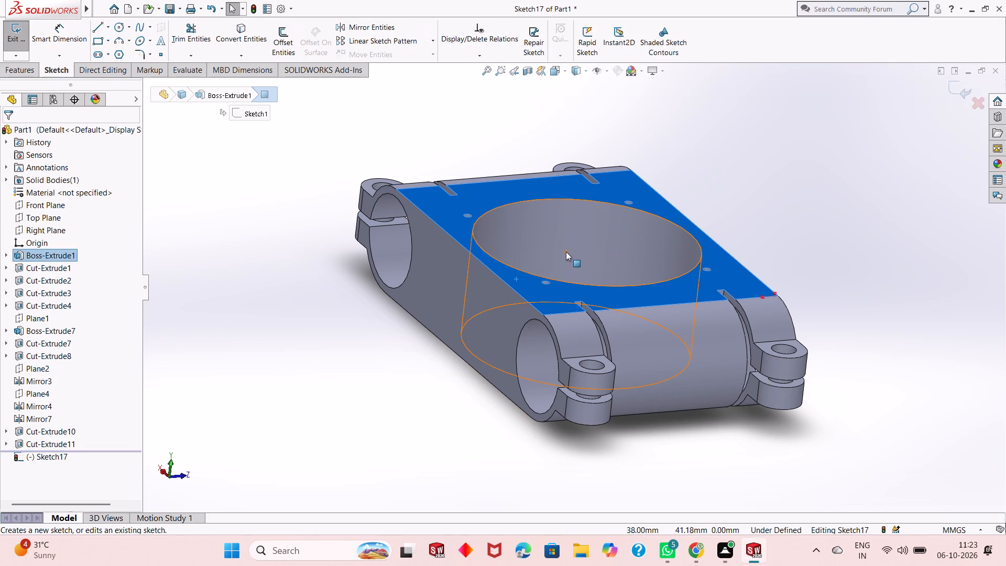
{"action": "key", "text": "ctrl+8"}
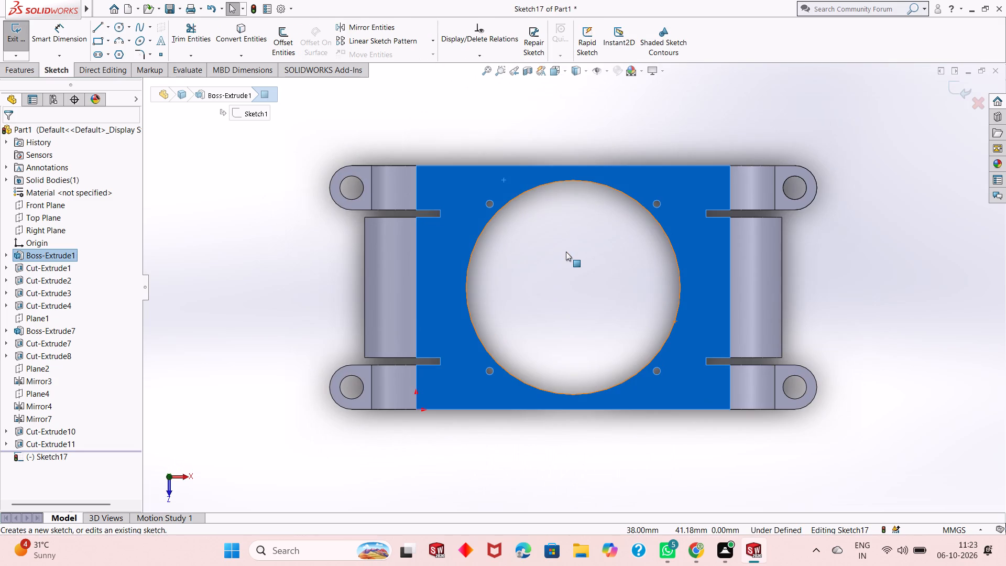
{"action": "middle_click", "coordinate": [566, 252]}
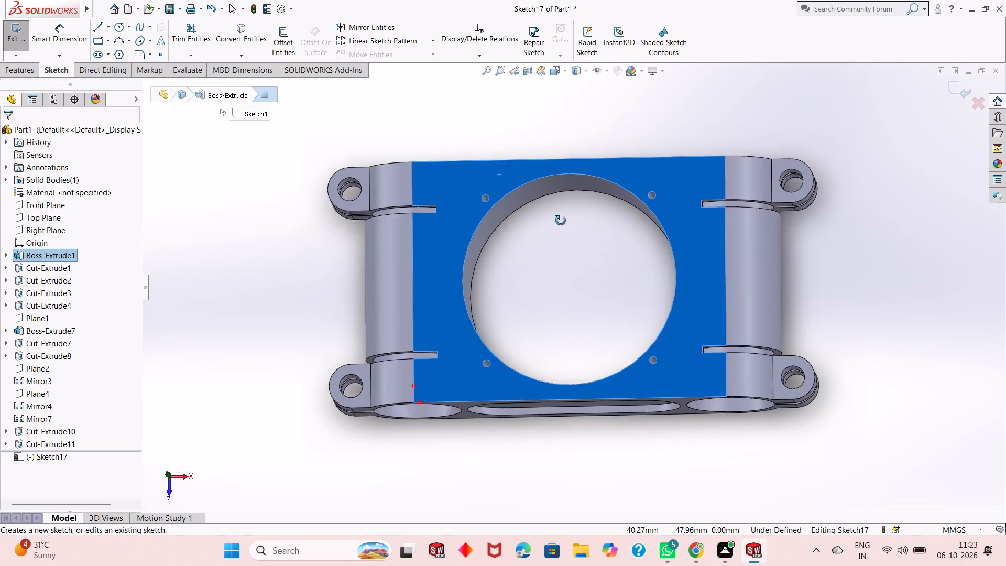
{"action": "key", "text": "Escape"}
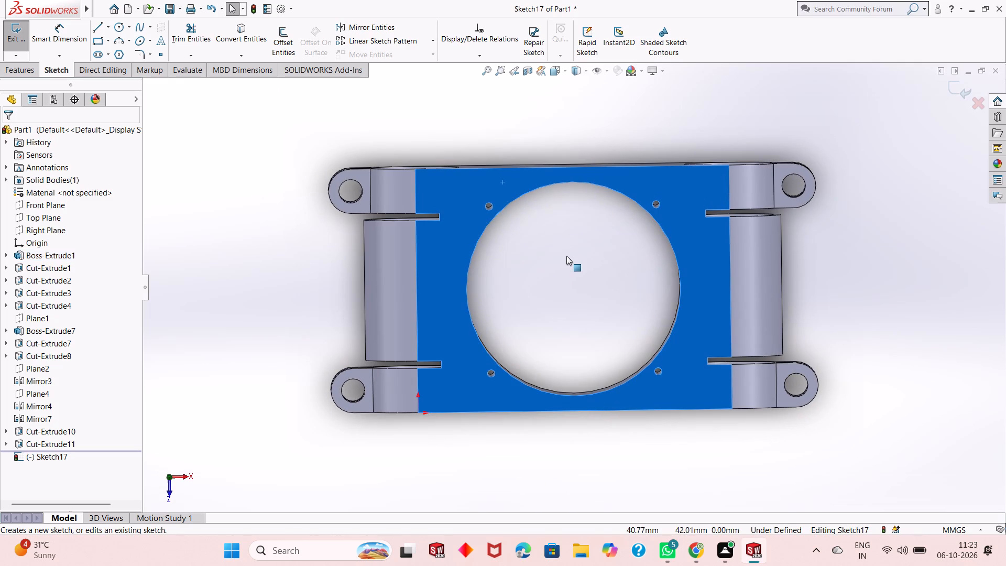
{"action": "key", "text": "ctrl+8"}
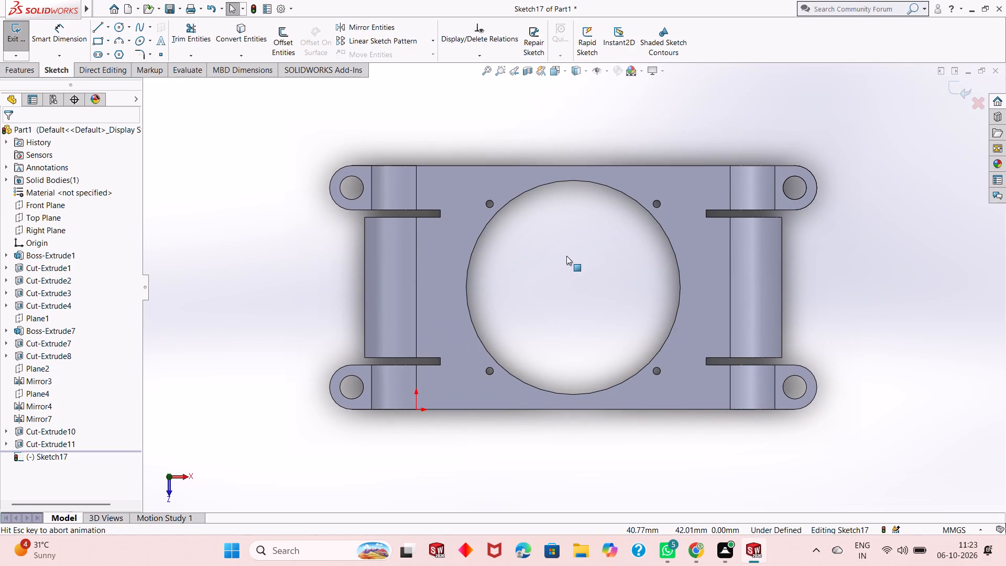
{"action": "scroll", "coordinate": [586, 356], "scroll_direction": "up", "scroll_amount": 2}
{"action": "scroll", "coordinate": [628, 180], "scroll_direction": "down", "scroll_amount": 3}
{"action": "scroll", "coordinate": [570, 244], "scroll_direction": "down", "scroll_amount": 2}
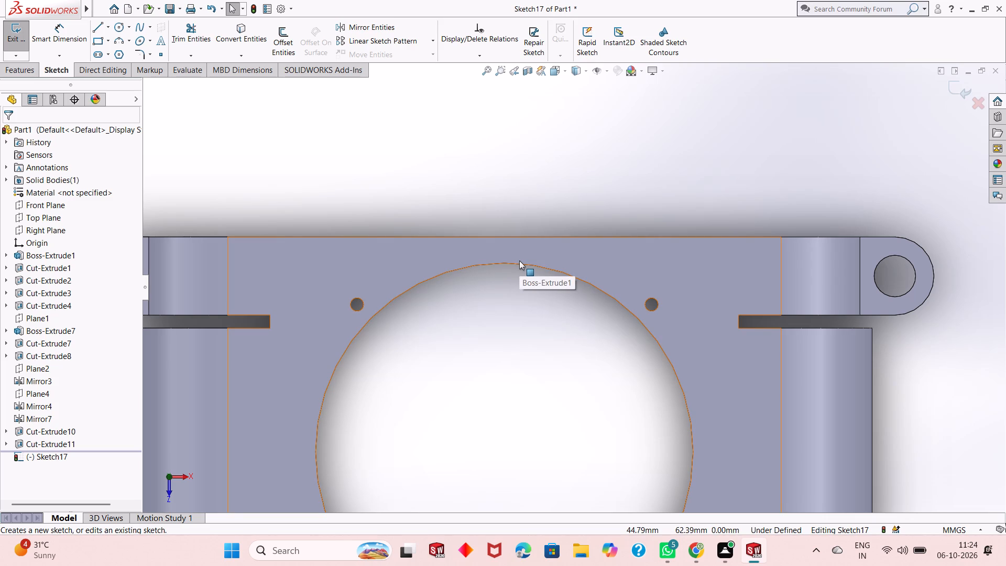
{"action": "left_click", "coordinate": [97, 41]}
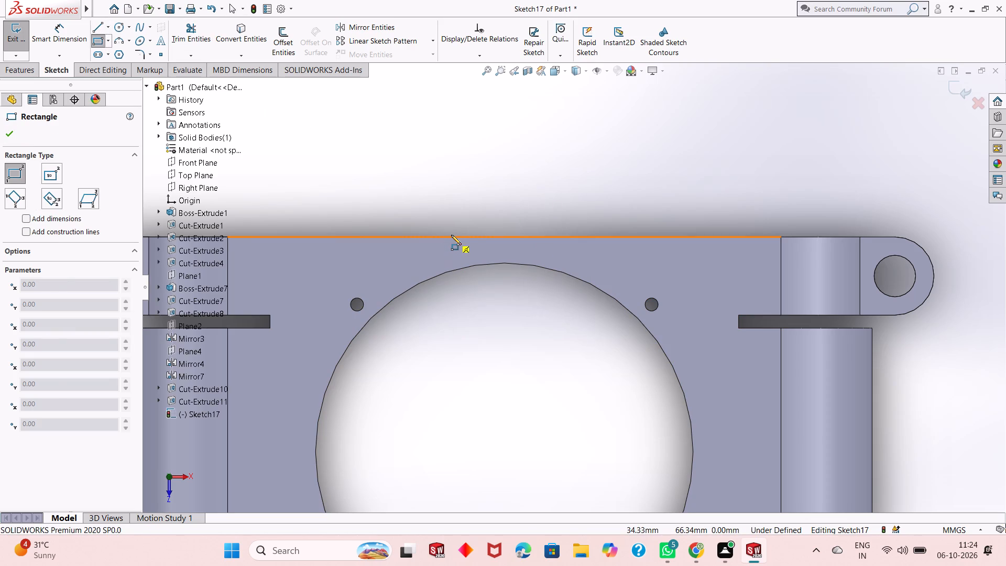
{"action": "left_click", "coordinate": [451, 235]}
{"action": "left_click", "coordinate": [542, 149]}
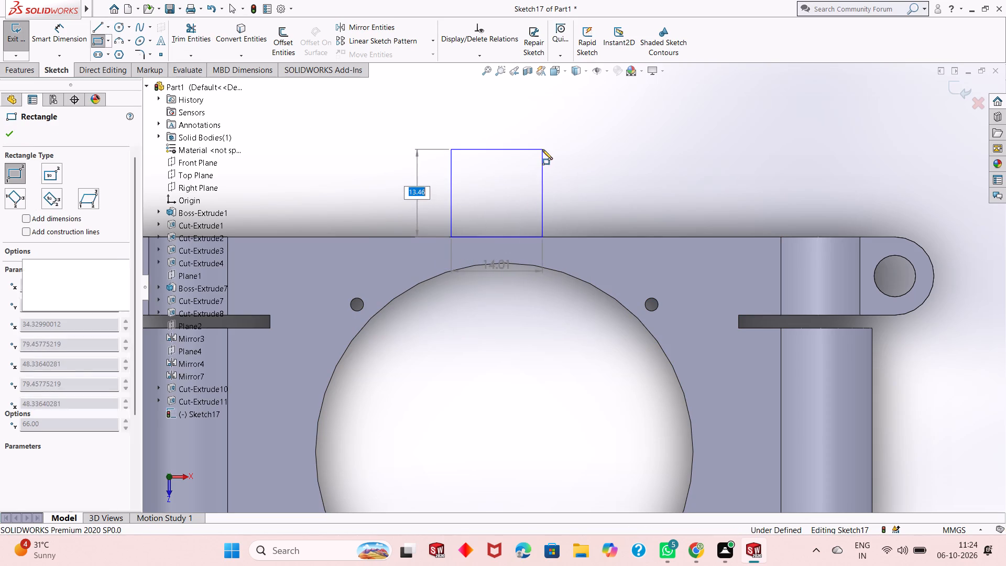
{"action": "right_click", "coordinate": [659, 144]}
{"action": "left_click", "coordinate": [680, 151]}
Dimension the rectangle outside the long edge to 12 mm high and 12 mm wide.
{"action": "scroll", "coordinate": [547, 309], "scroll_direction": "up", "scroll_amount": 1}
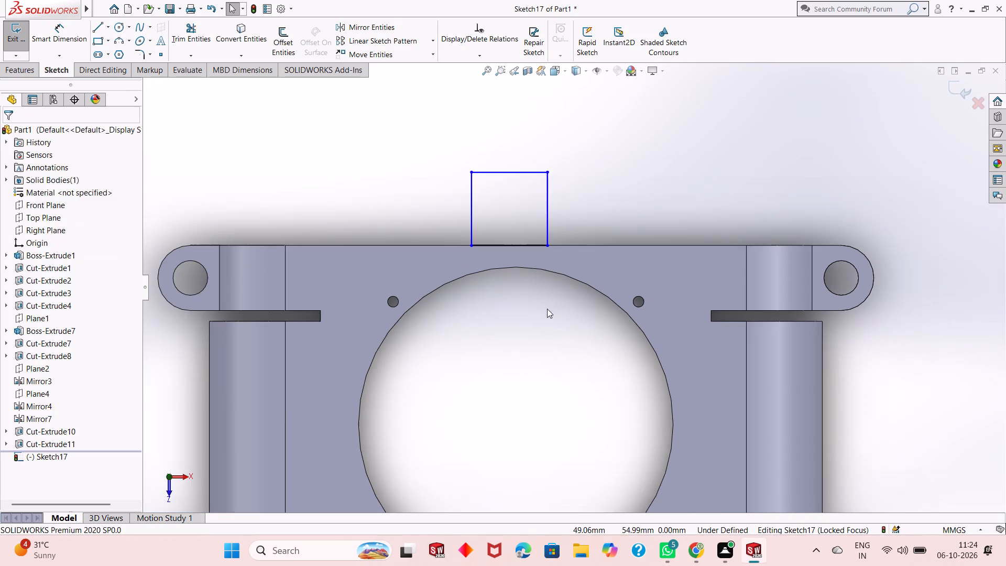
{"action": "scroll", "coordinate": [547, 309], "scroll_direction": "up", "scroll_amount": 2}
{"action": "left_click", "coordinate": [70, 34]}
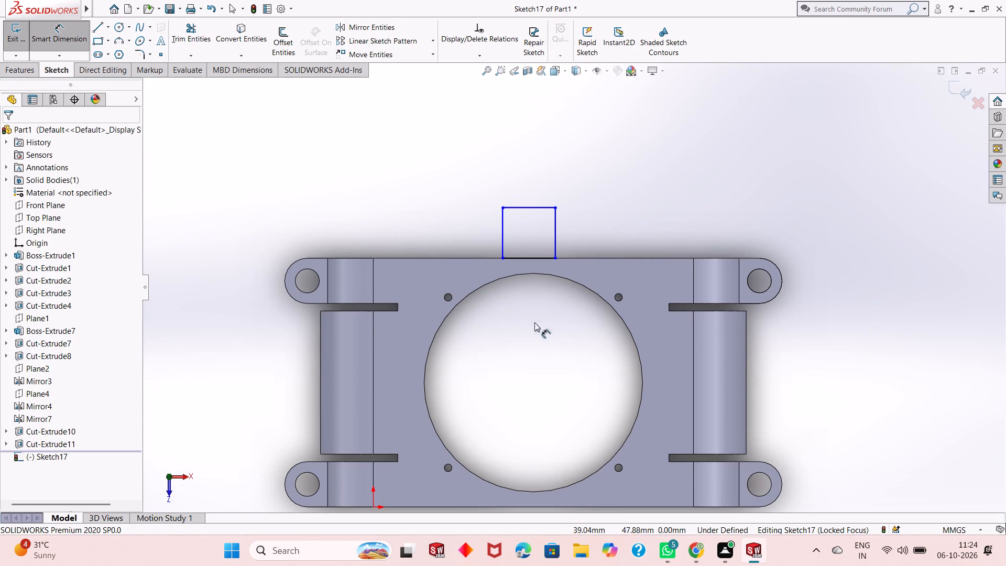
{"action": "left_click", "coordinate": [557, 221]}
{"action": "left_click", "coordinate": [632, 205]}
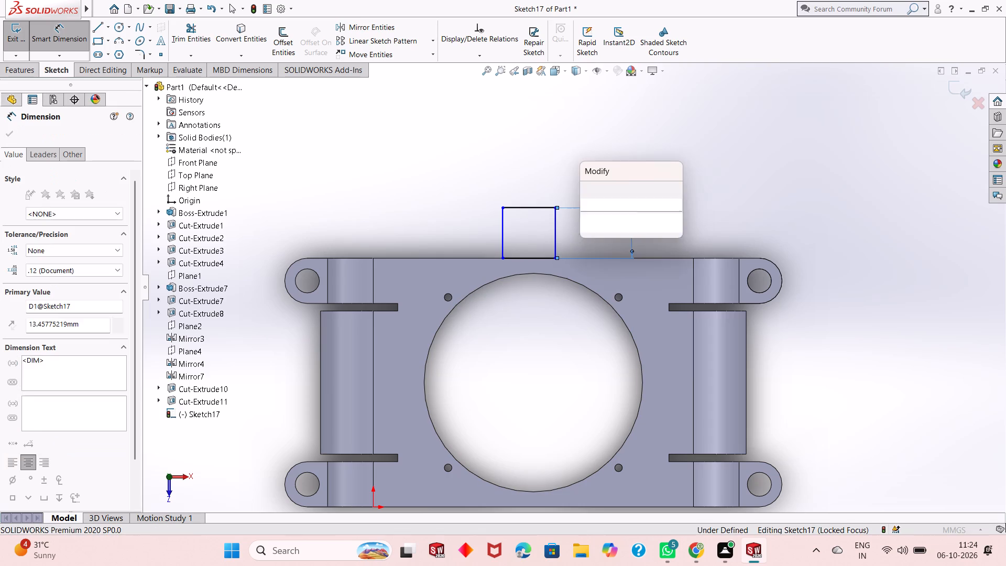
{"action": "type", "text": "12"}
{"action": "key", "text": "Return"}
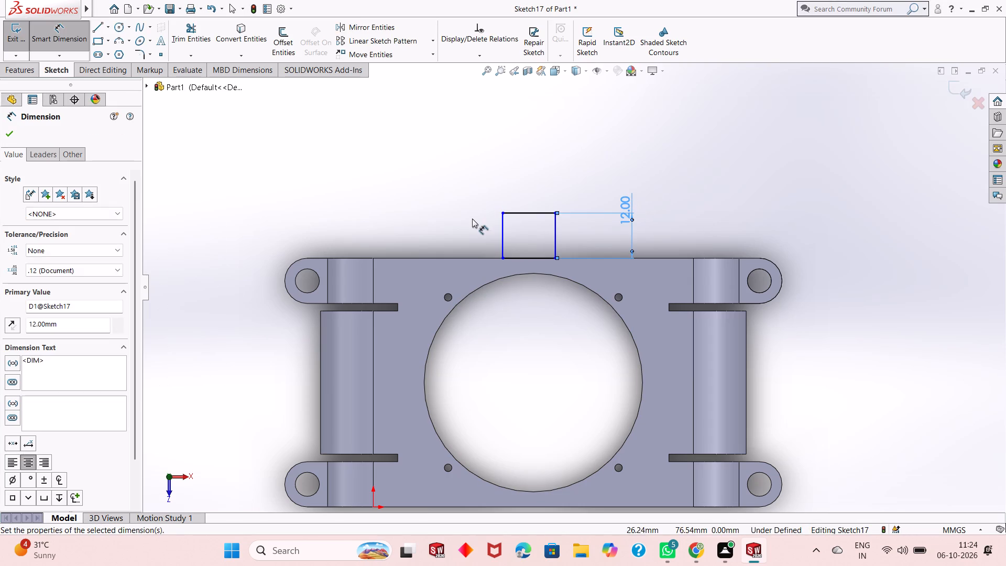
{"action": "left_click", "coordinate": [520, 211]}
{"action": "left_click", "coordinate": [535, 156]}
{"action": "type", "text": "12"}
{"action": "key", "text": "Return"}
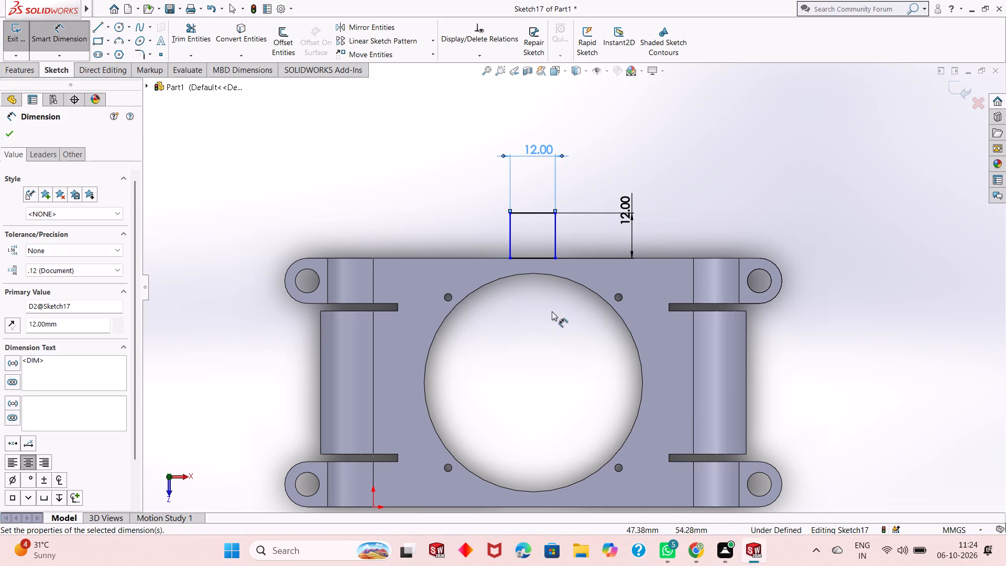
Dimension the square's outer corner nearest the origin to a horizontal distance of 85/2 mm from the origin.
{"action": "scroll", "coordinate": [559, 311], "scroll_direction": "up", "scroll_amount": 1}
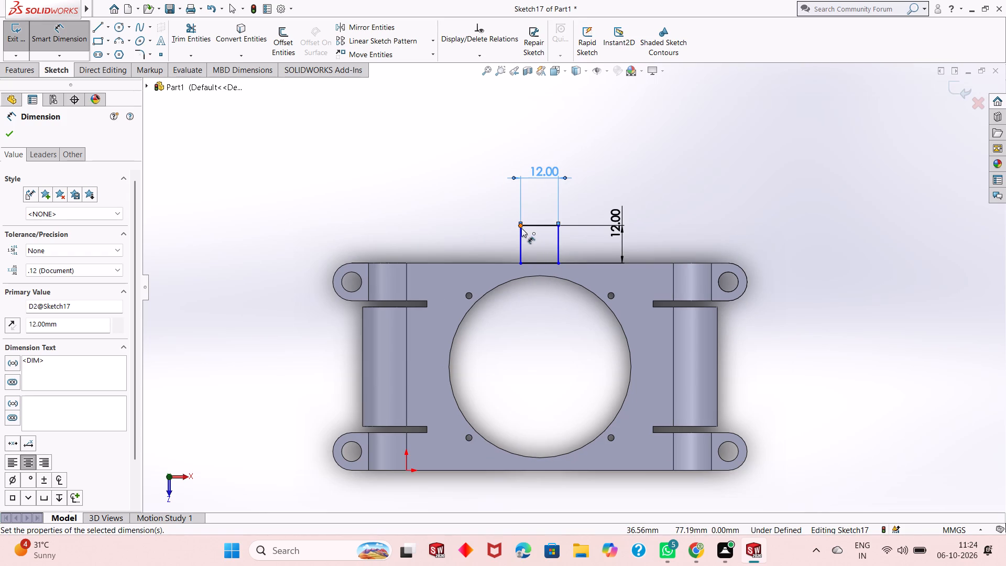
{"action": "left_click", "coordinate": [521, 228]}
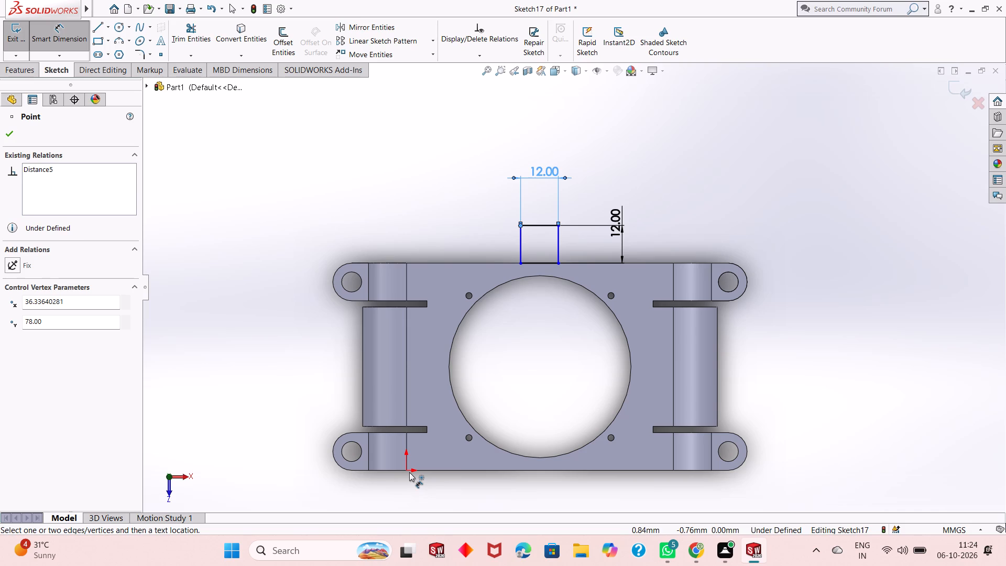
{"action": "left_click", "coordinate": [409, 472]}
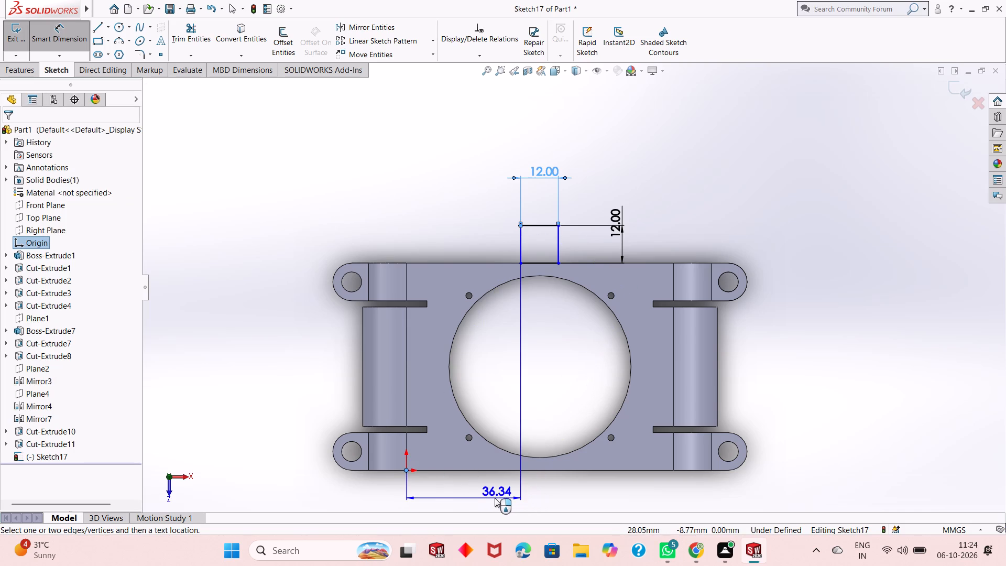
{"action": "left_click", "coordinate": [495, 498]}
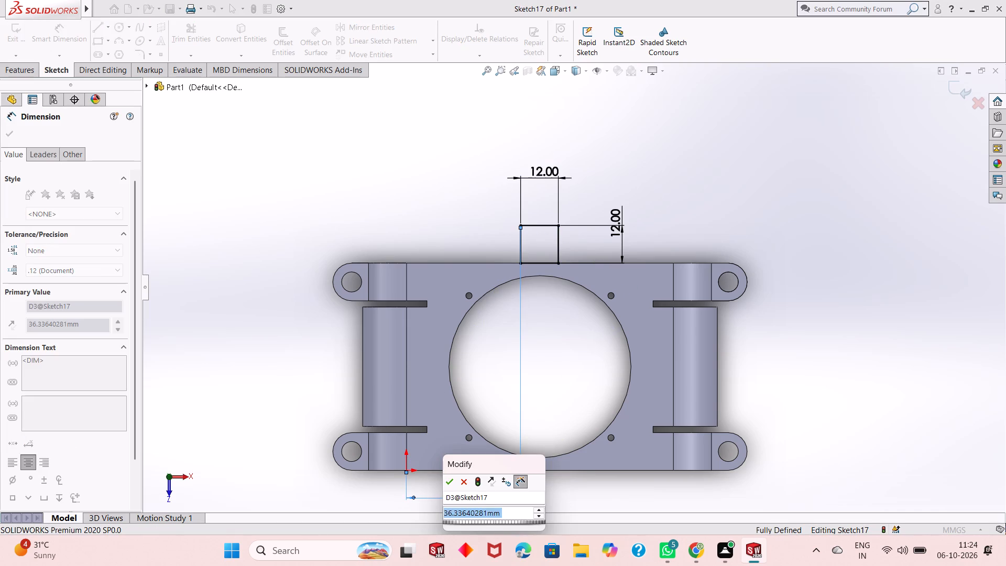
{"action": "type", "text": "85/2"}
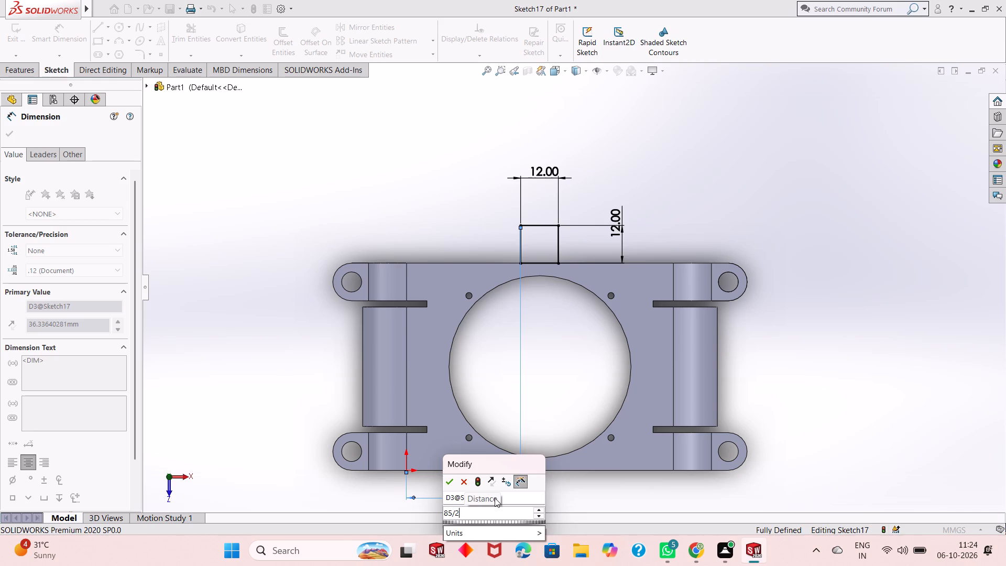
{"action": "key", "text": "Return"}
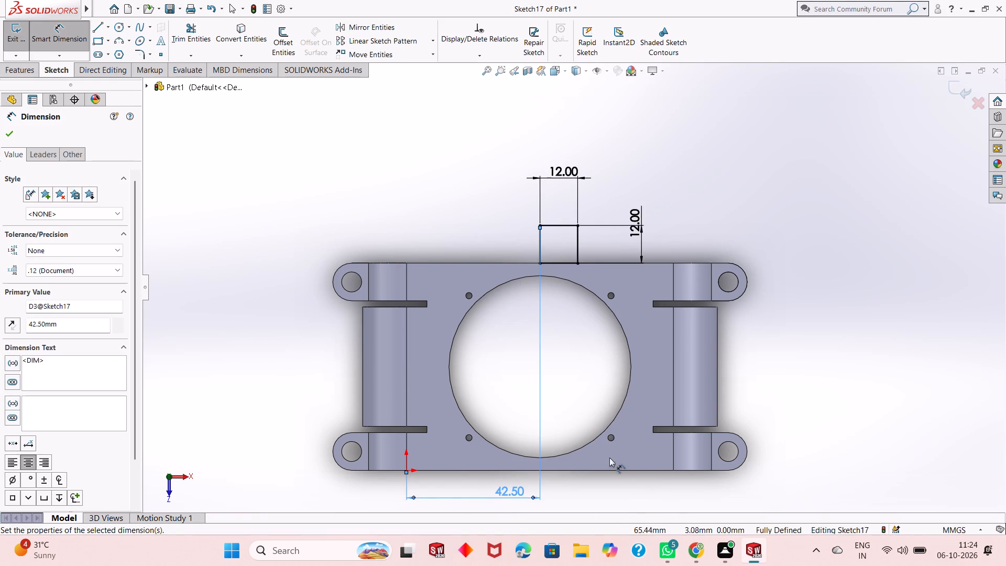
{"action": "middle_click_drag", "start_coordinate": [584, 474], "coordinate": [585, 417]}
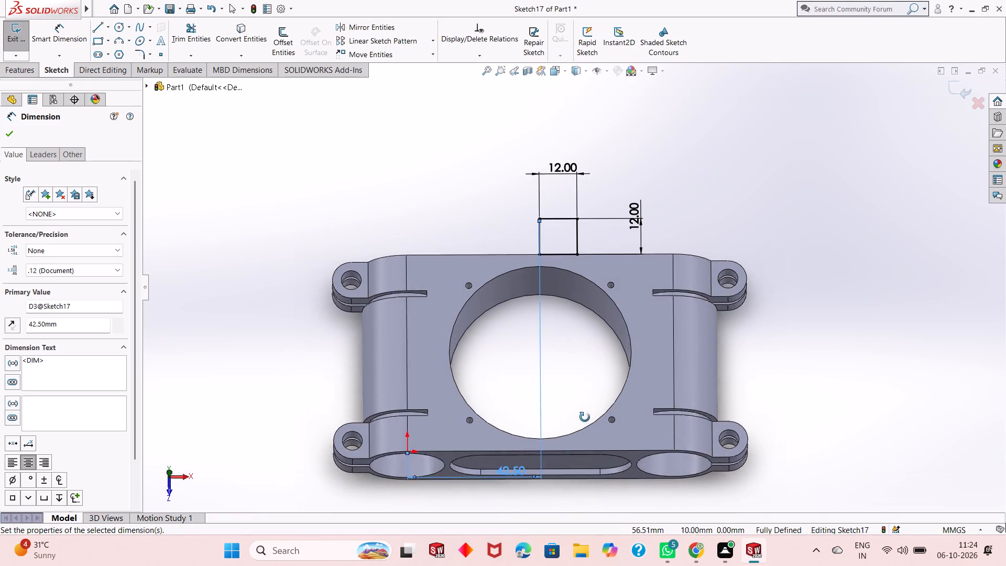
{"action": "middle_click_drag", "start_coordinate": [585, 417], "coordinate": [589, 360]}
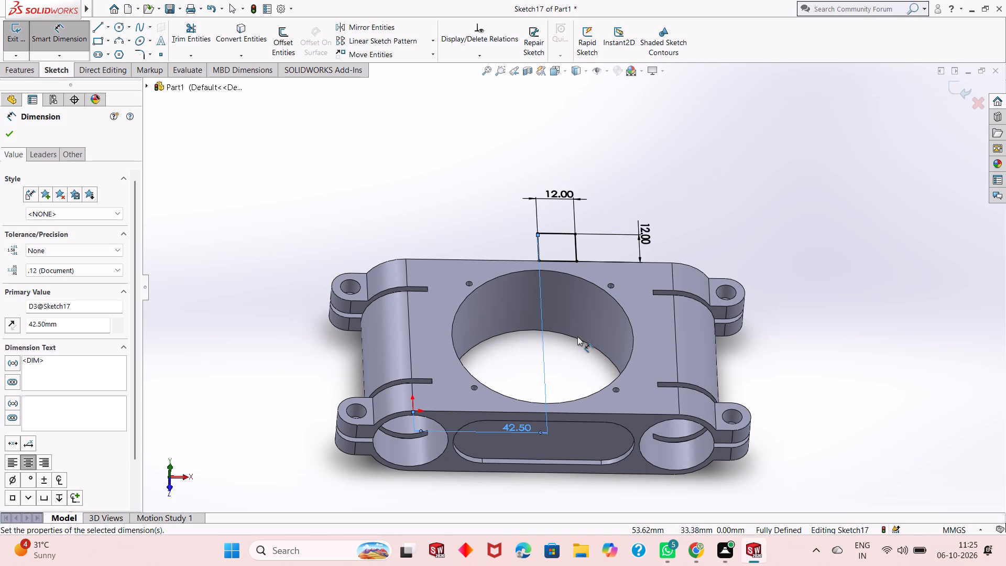
Set the square's horizontal distance from the origin to 36.5 mm.
{"action": "key", "text": "ctrl+8"}
{"action": "scroll", "coordinate": [572, 393], "scroll_direction": "up", "scroll_amount": 3}
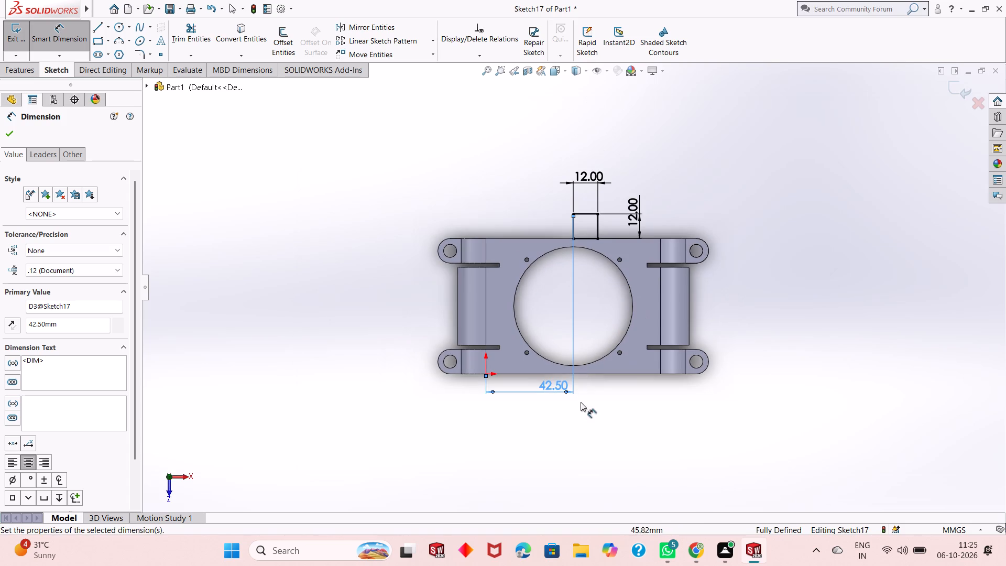
{"action": "scroll", "coordinate": [566, 385], "scroll_direction": "down", "scroll_amount": 2}
{"action": "double_click", "coordinate": [552, 379]}
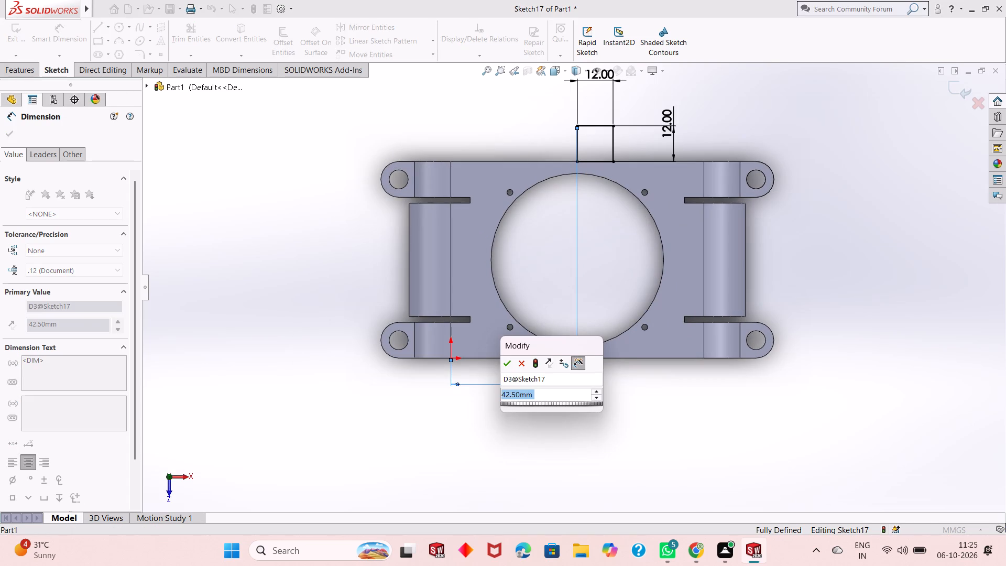
{"action": "type", "text": "36.5"}
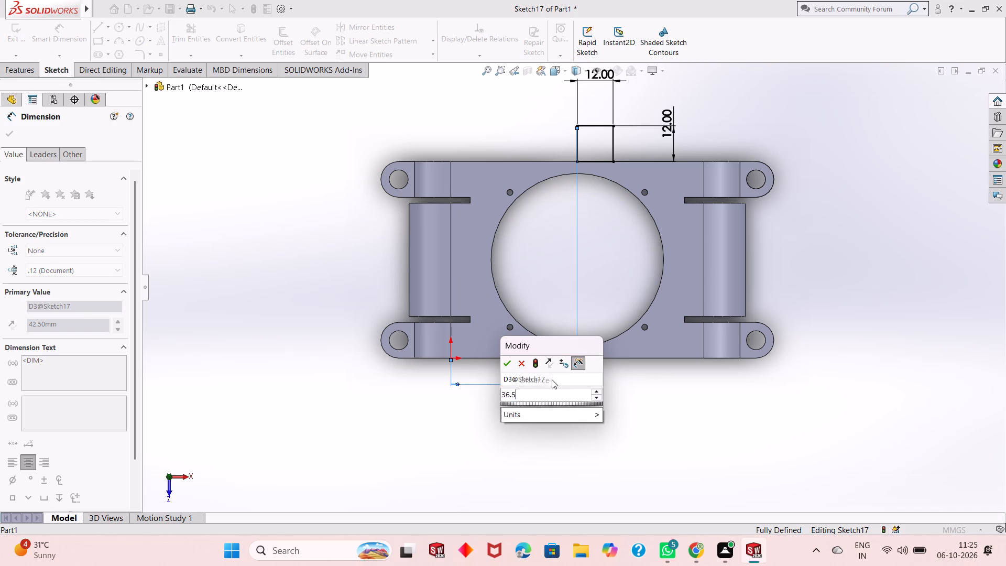
{"action": "key", "text": "Return"}
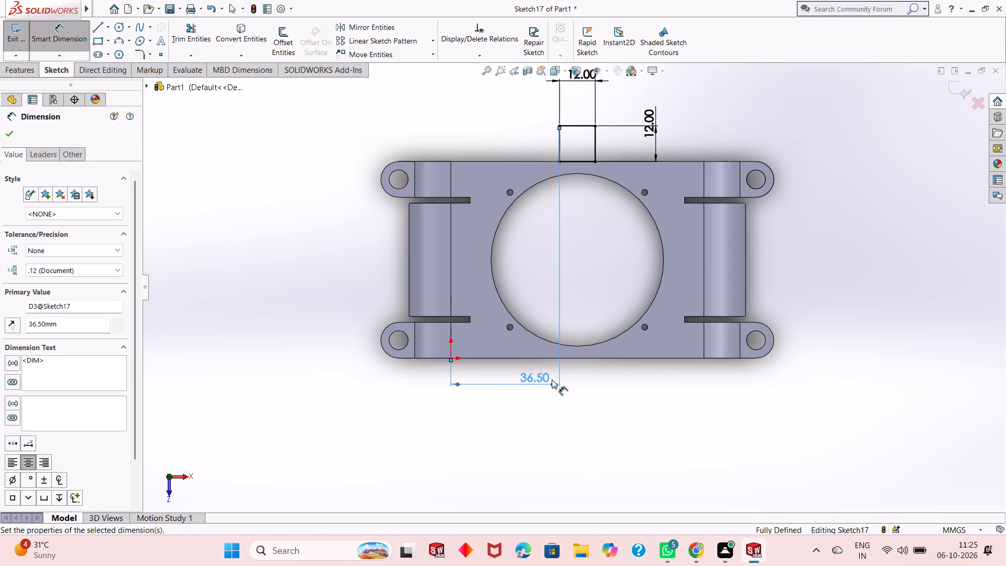
{"action": "key", "text": "Escape"}
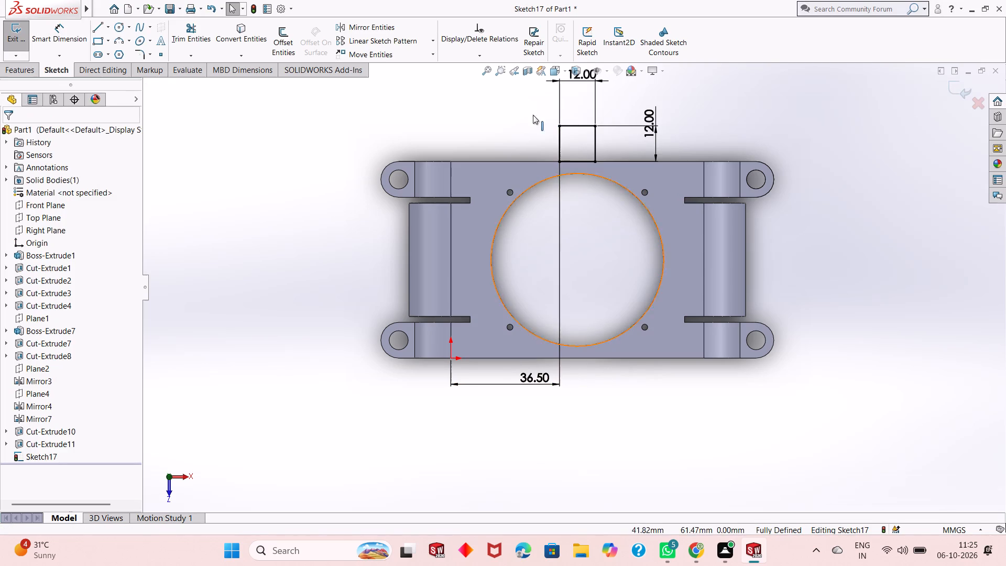
Check the horizontal distance from the origin to the midpoint of the square's outer edge.
{"action": "left_click", "coordinate": [75, 43]}
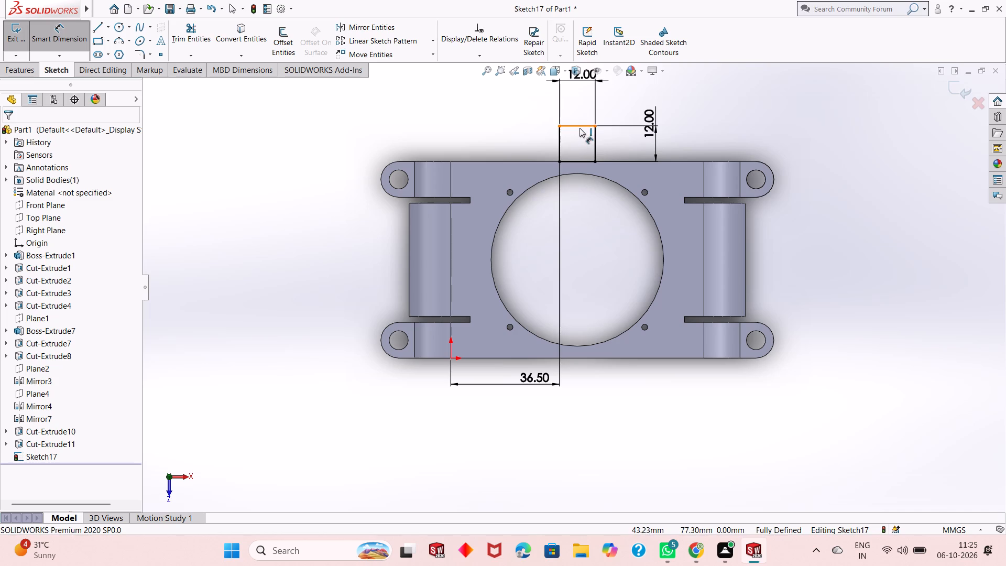
{"action": "left_click", "coordinate": [578, 125]}
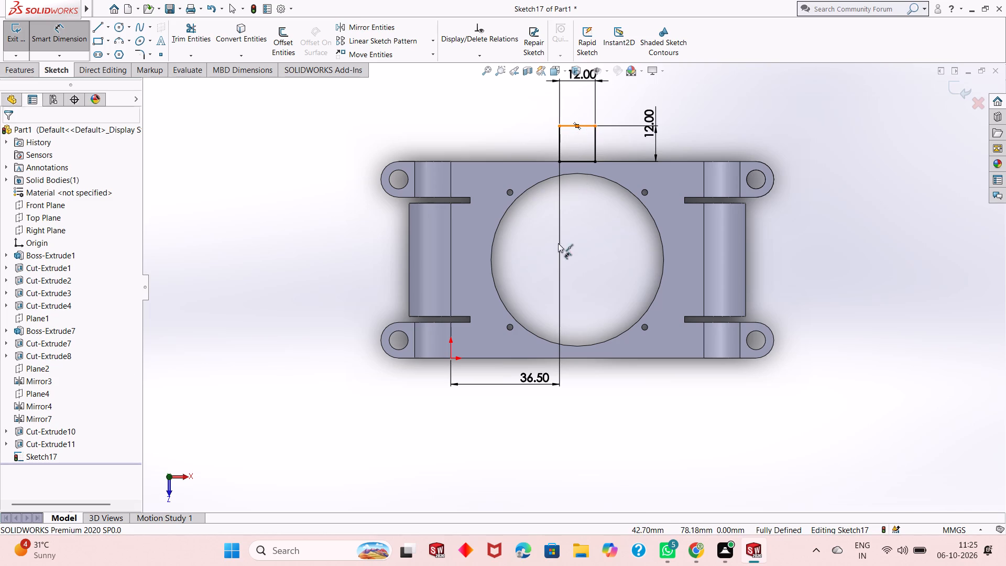
{"action": "left_click", "coordinate": [450, 357]}
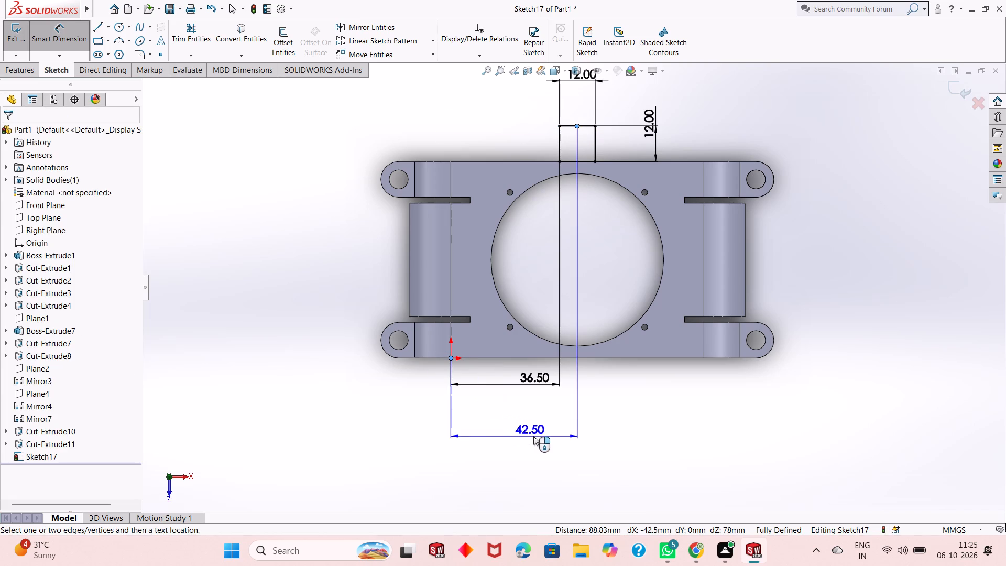
{"action": "key", "text": "Escape"}
{"action": "key", "text": "Escape"}
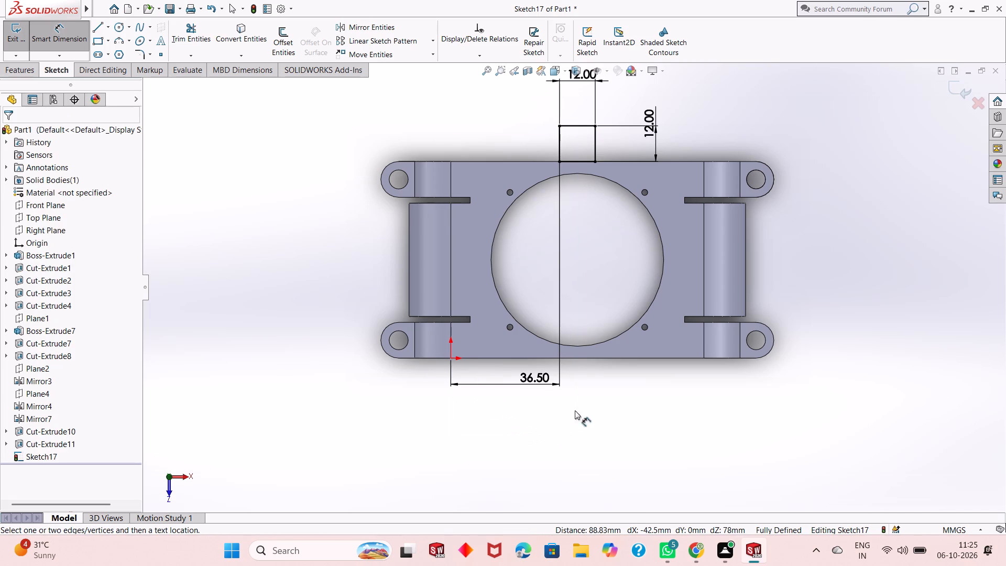
Start a blind boss extrusion of the 12 mm square, reversed down along the housing's side, trying depths of 60 mm and 30 mm.
{"action": "scroll", "coordinate": [544, 379], "scroll_direction": "up", "scroll_amount": 1}
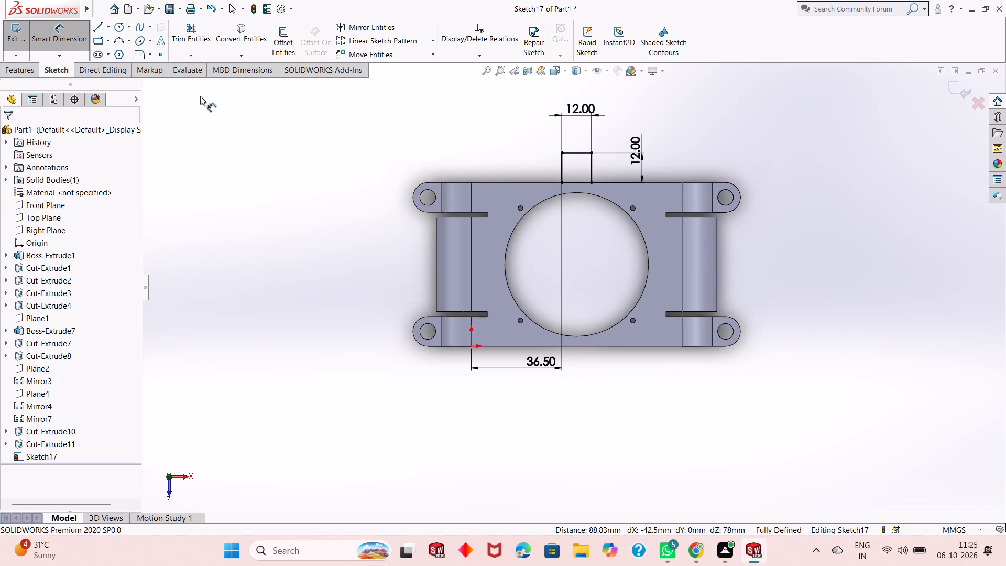
{"action": "left_click", "coordinate": [19, 73]}
{"action": "left_click", "coordinate": [9, 47]}
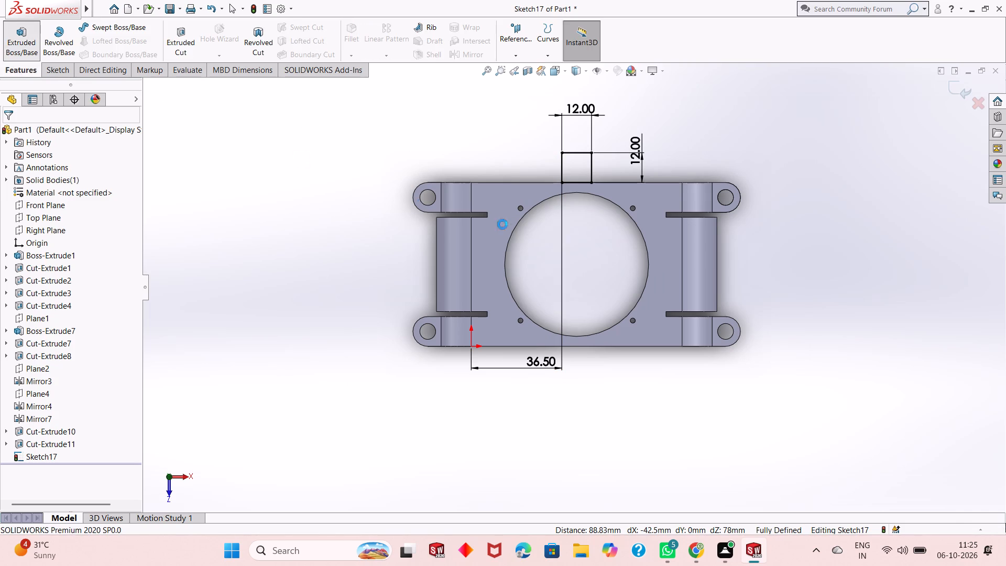
{"action": "middle_click_drag", "start_coordinate": [617, 394], "coordinate": [608, 154]}
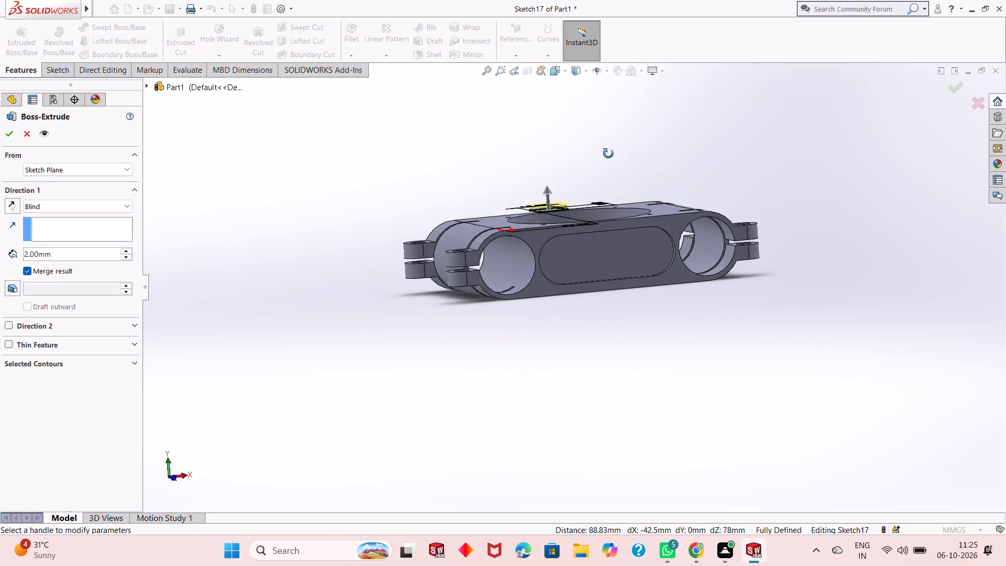
{"action": "middle_click_drag", "start_coordinate": [608, 154], "coordinate": [462, 221]}
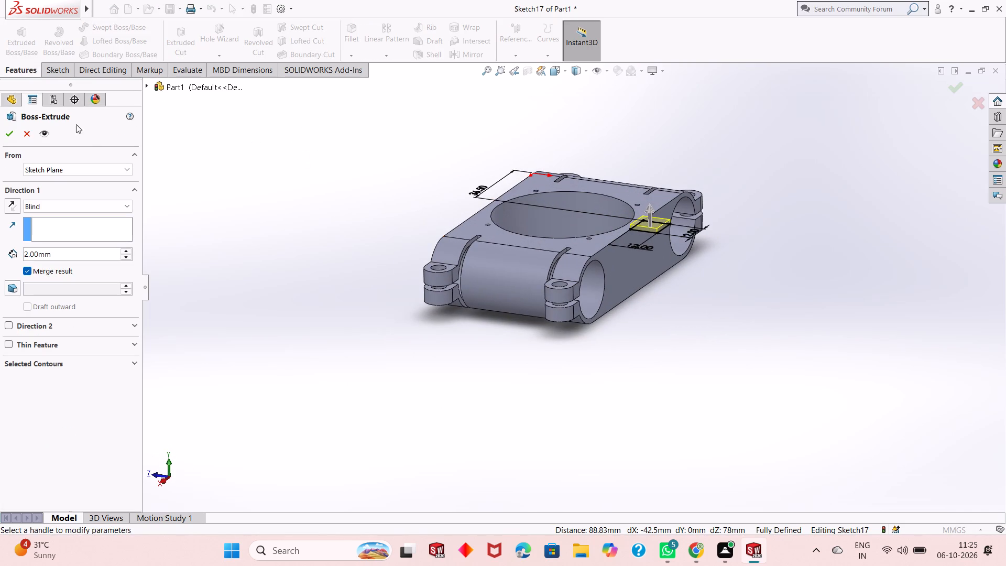
{"action": "left_click", "coordinate": [13, 206]}
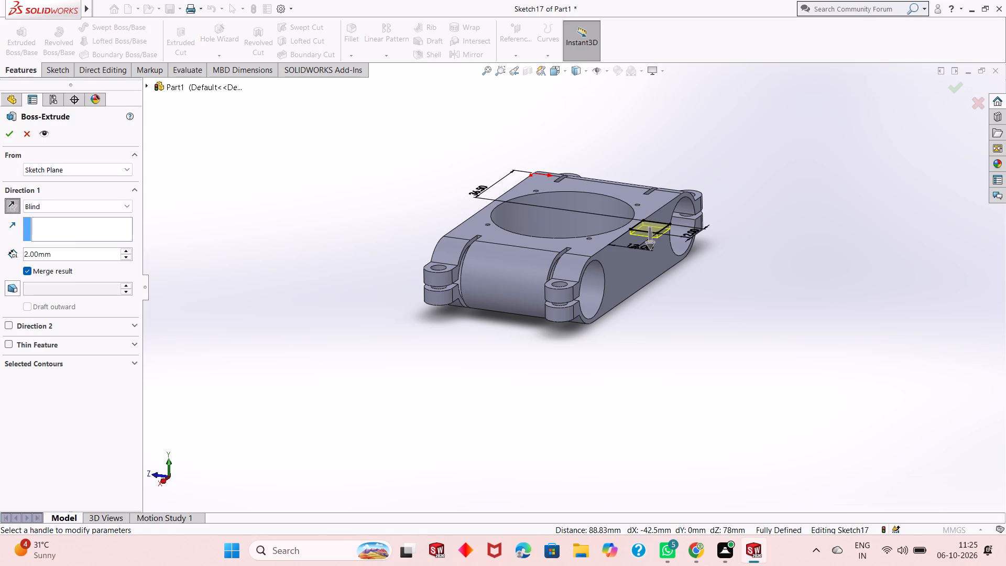
{"action": "double_click", "coordinate": [64, 254]}
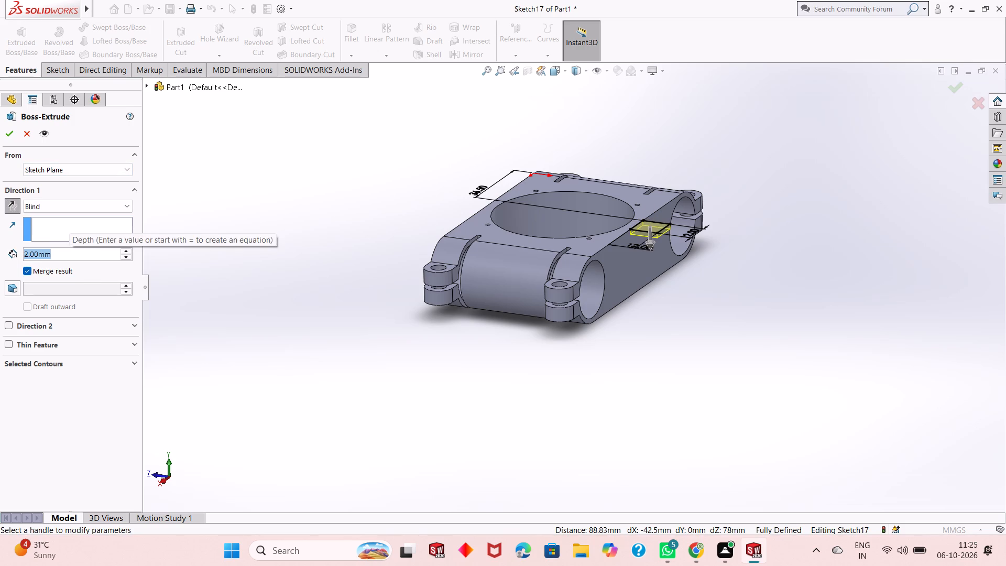
{"action": "type", "text": "60"}
{"action": "key", "text": "Return"}
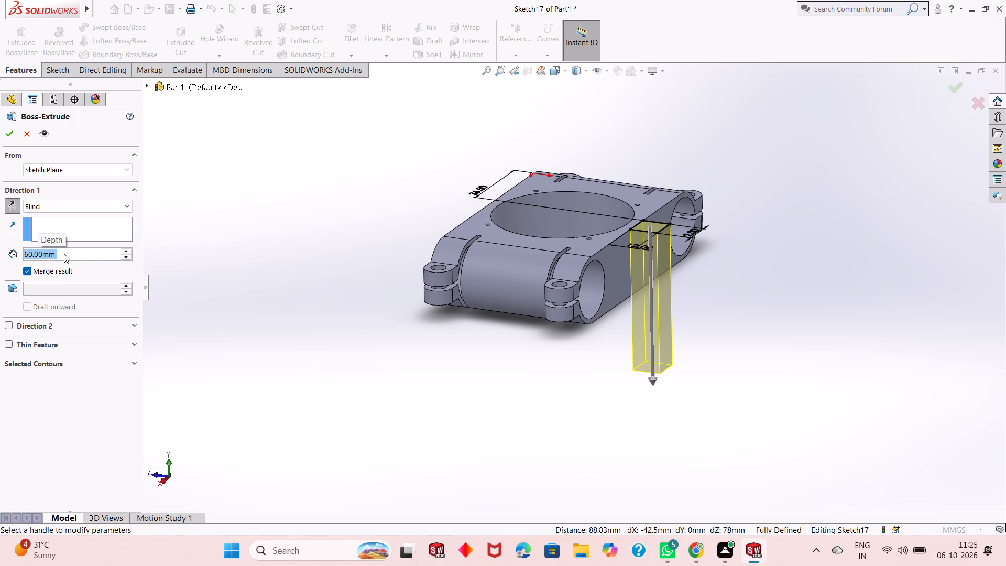
{"action": "type", "text": "30"}
{"action": "key", "text": "Return"}
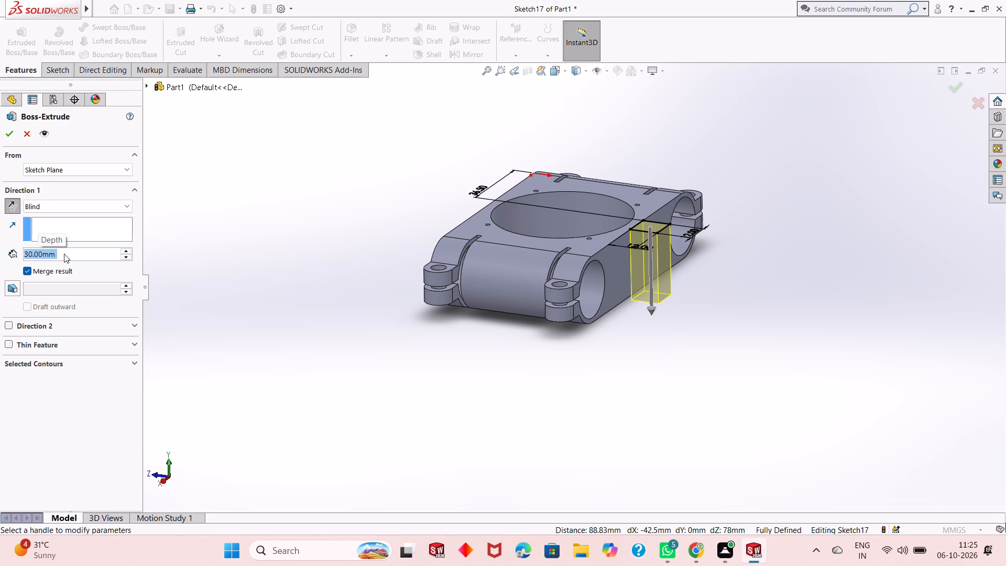
Set the boss extrusion depth to 28 mm and complete it merged with the housing.
{"action": "scroll", "coordinate": [712, 251], "scroll_direction": "down", "scroll_amount": 4}
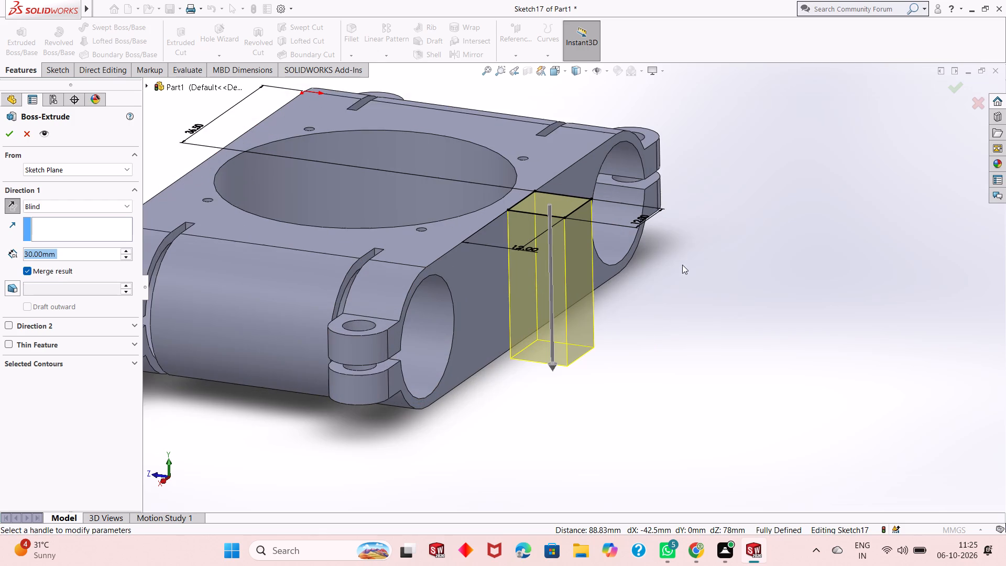
{"action": "scroll", "coordinate": [596, 276], "scroll_direction": "down", "scroll_amount": 1}
{"action": "middle_click_drag", "start_coordinate": [612, 394], "coordinate": [634, 346]}
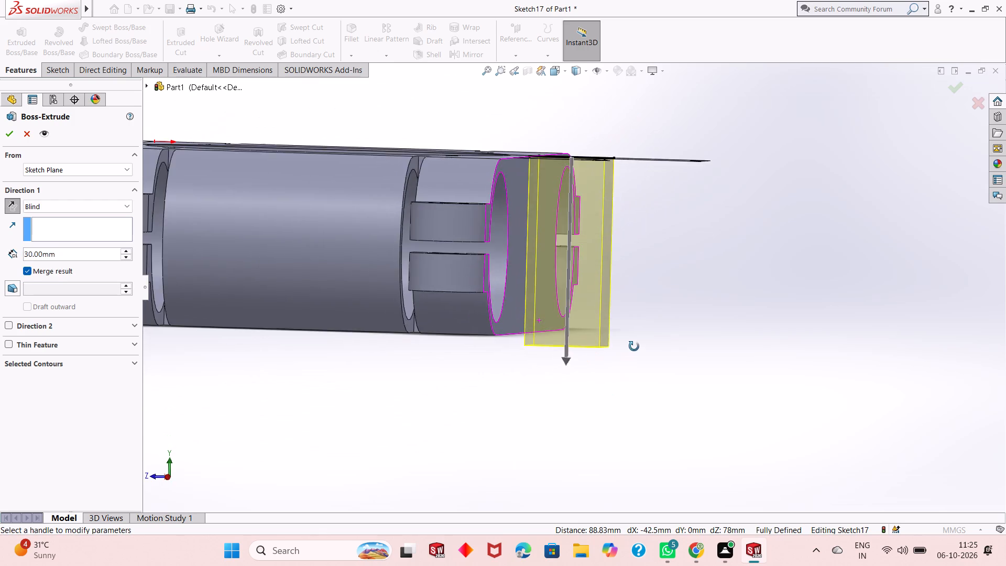
{"action": "middle_click_drag", "start_coordinate": [634, 346], "coordinate": [618, 377]}
{"action": "scroll", "coordinate": [582, 373], "scroll_direction": "up", "scroll_amount": 1}
{"action": "double_click", "coordinate": [70, 251]}
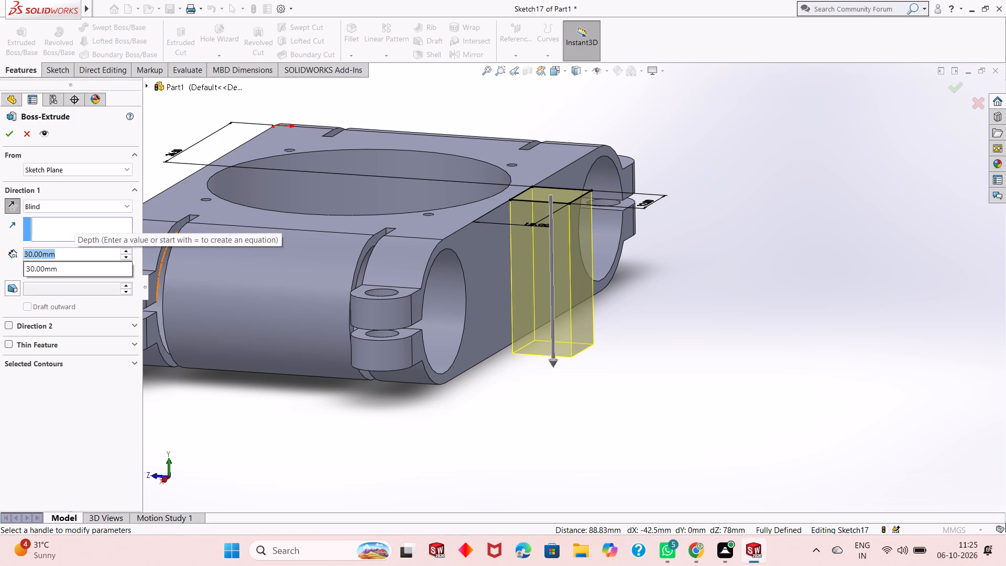
{"action": "key", "text": "2"}
{"action": "key", "text": "8"}
{"action": "key", "text": "Return"}
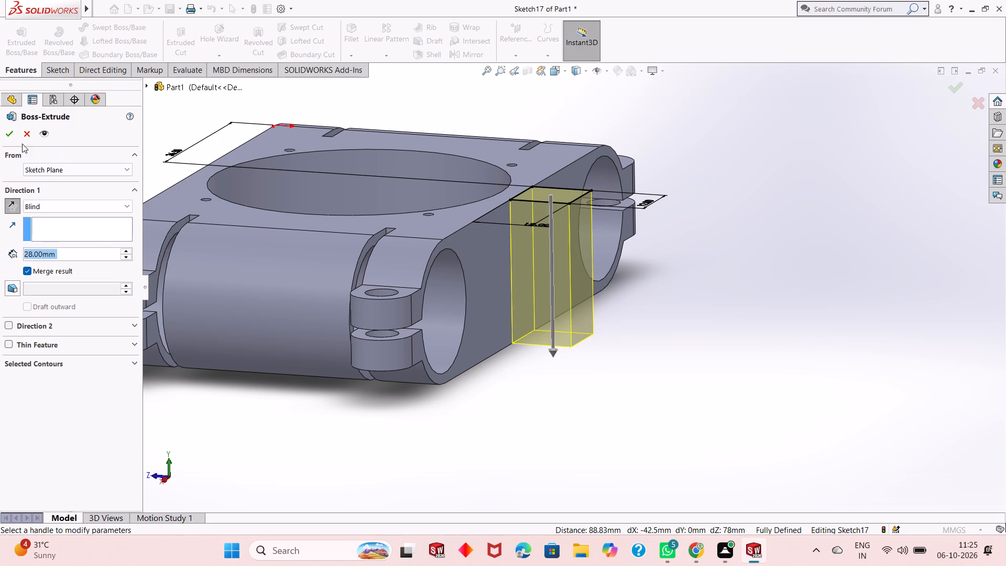
{"action": "left_click", "coordinate": [5, 137]}
Examine the square block on the housing's long side and its fit with the top and bottom faces from several angles.
{"action": "middle_click_drag", "start_coordinate": [638, 362], "coordinate": [638, 321]}
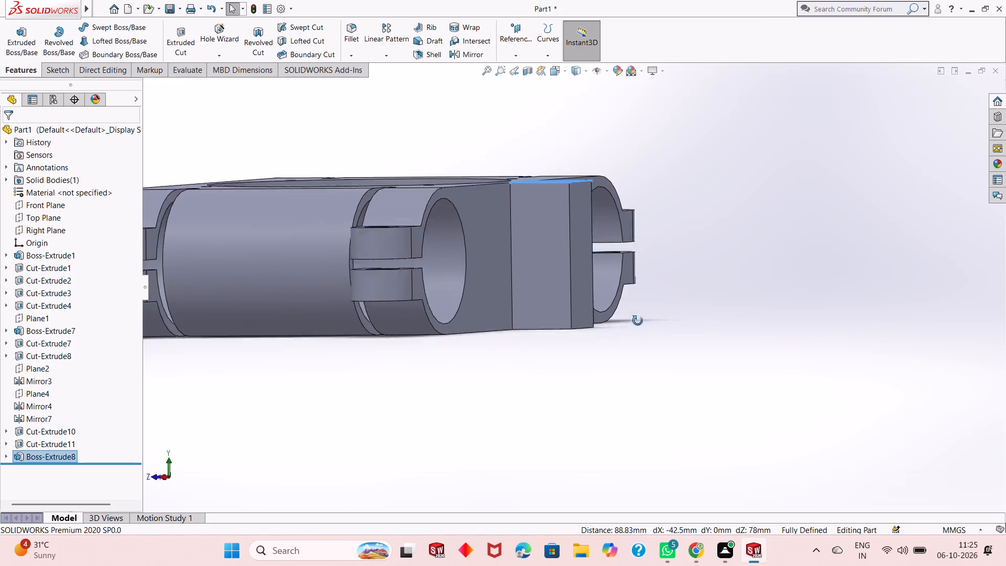
{"action": "middle_click_drag", "start_coordinate": [638, 321], "coordinate": [666, 399]}
{"action": "key", "text": "Escape"}
{"action": "scroll", "coordinate": [529, 257], "scroll_direction": "up", "scroll_amount": 2}
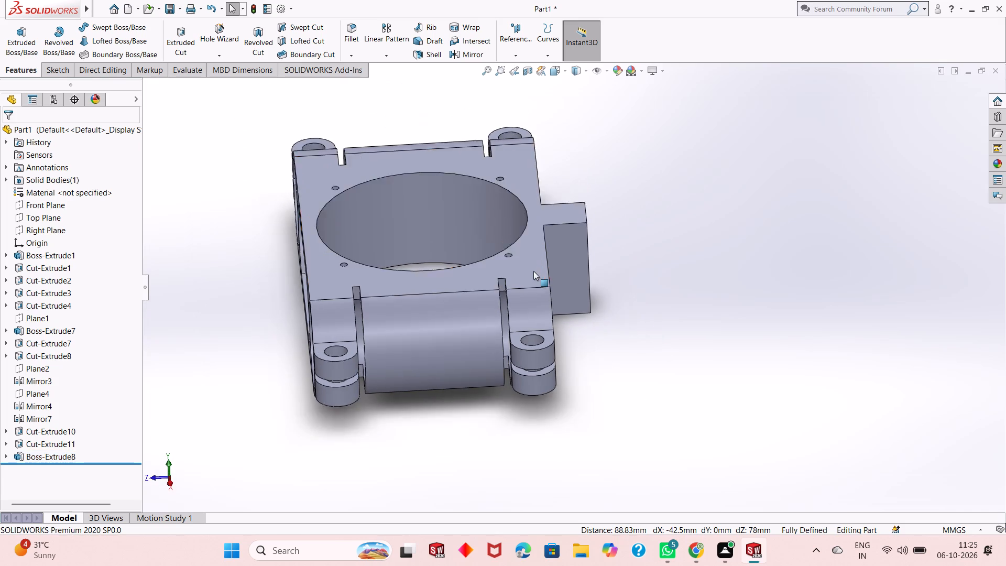
{"action": "scroll", "coordinate": [533, 271], "scroll_direction": "up", "scroll_amount": 1}
{"action": "middle_click_drag", "start_coordinate": [584, 304], "coordinate": [513, 285]}
{"action": "scroll", "coordinate": [537, 235], "scroll_direction": "down", "scroll_amount": 3}
{"action": "middle_click_drag", "start_coordinate": [518, 287], "coordinate": [538, 332]}
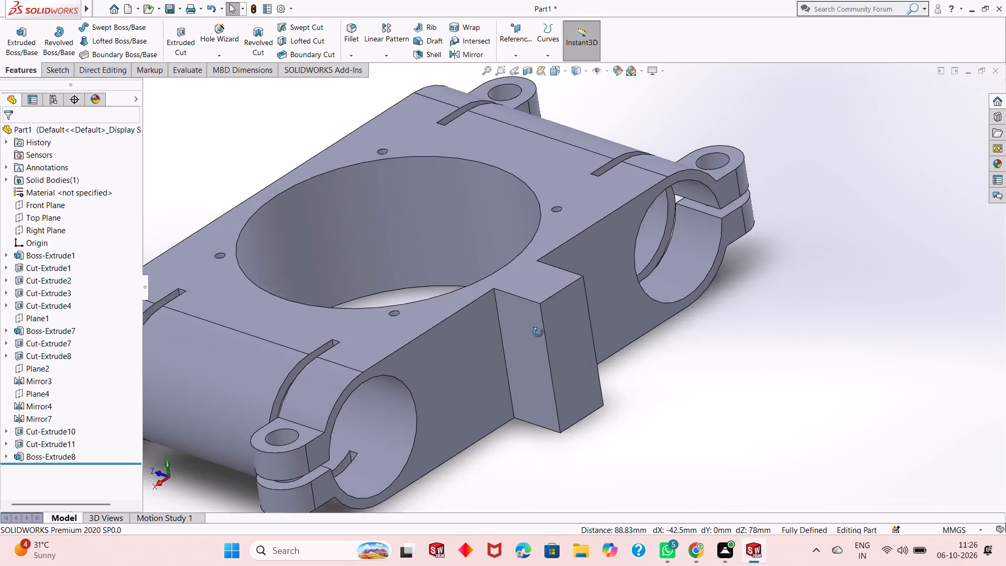
{"action": "middle_click_drag", "start_coordinate": [538, 332], "coordinate": [544, 345]}
{"action": "scroll", "coordinate": [544, 345], "scroll_direction": "up", "scroll_amount": 1}
{"action": "middle_click_drag", "start_coordinate": [661, 369], "coordinate": [622, 391]}
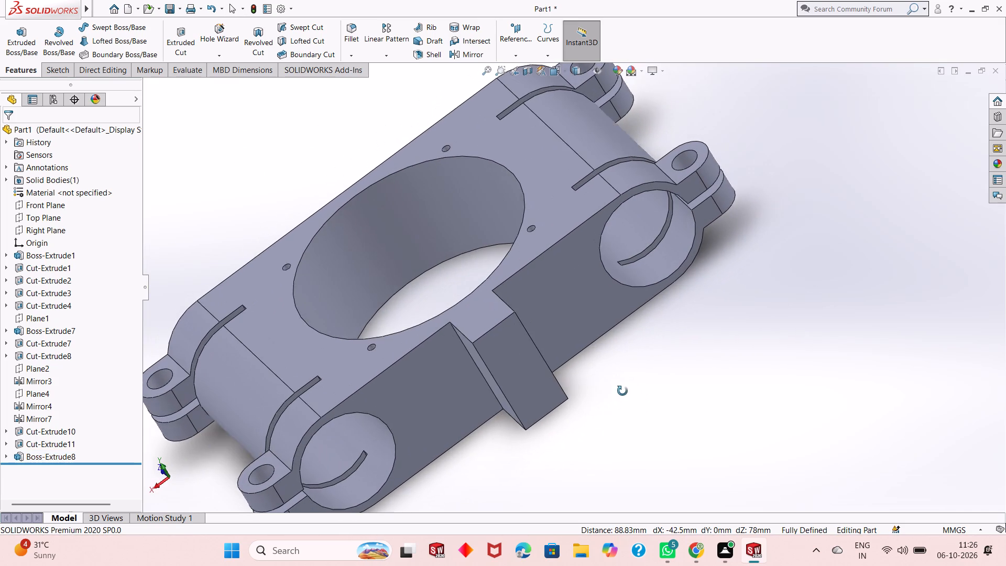
{"action": "middle_click_drag", "start_coordinate": [622, 391], "coordinate": [622, 390]}
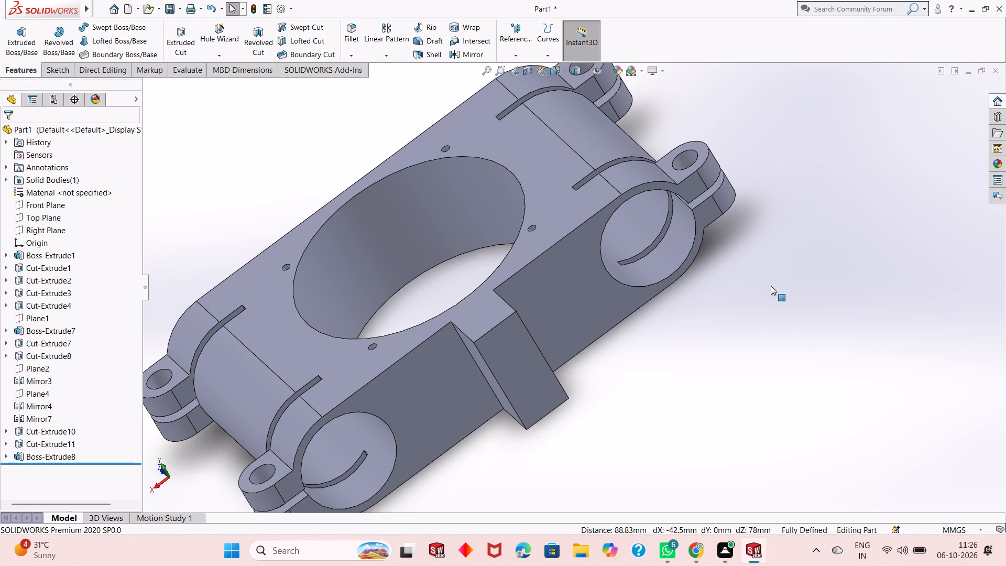
{"action": "scroll", "coordinate": [582, 256], "scroll_direction": "up", "scroll_amount": 1}
{"action": "middle_click_drag", "start_coordinate": [510, 304], "coordinate": [532, 340]}
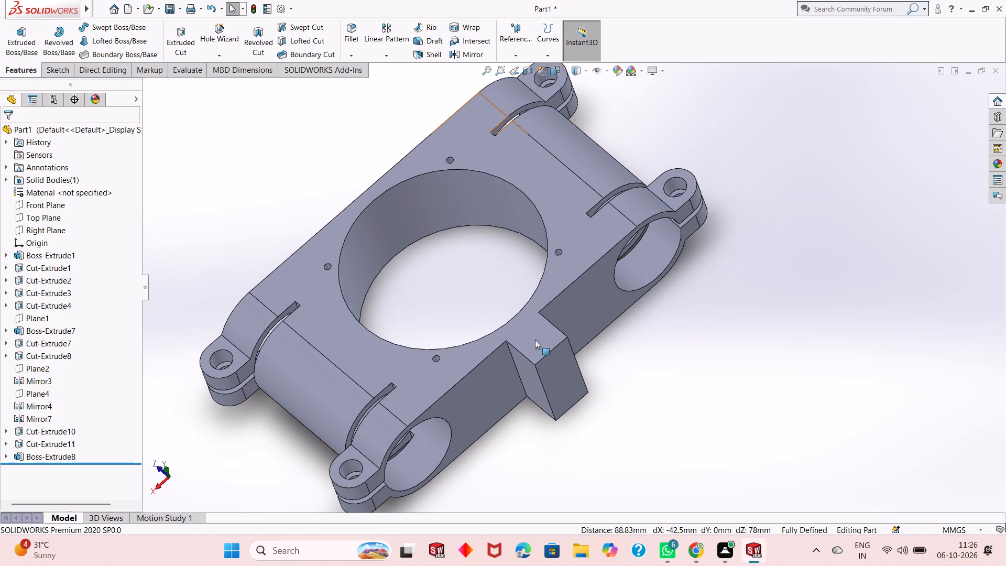
Sketch a circle about 9 mm in diameter at the centre of the square block's top face.
{"action": "left_click", "coordinate": [542, 338]}
{"action": "left_click", "coordinate": [593, 306]}
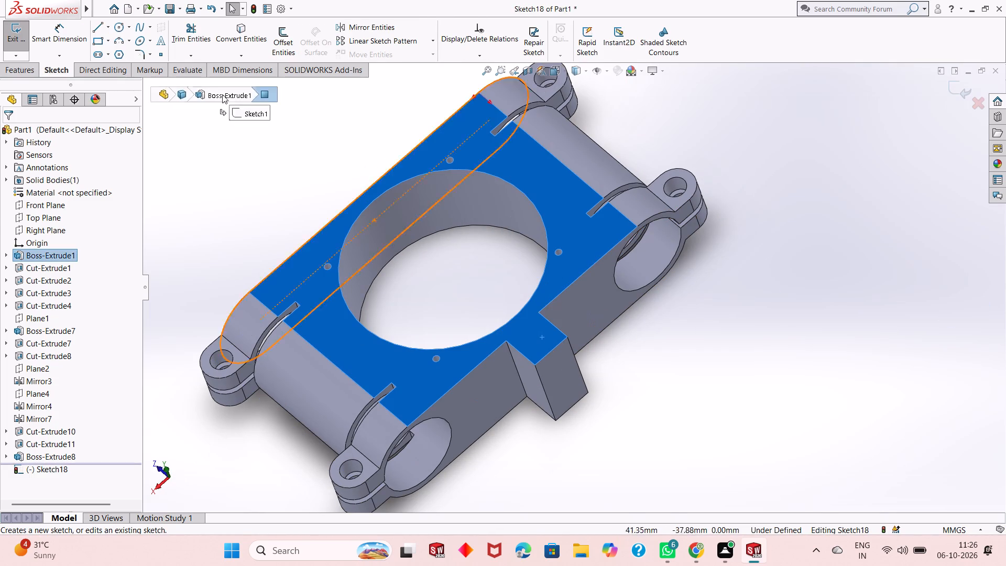
{"action": "key", "text": "Escape"}
{"action": "key", "text": "ctrl+8"}
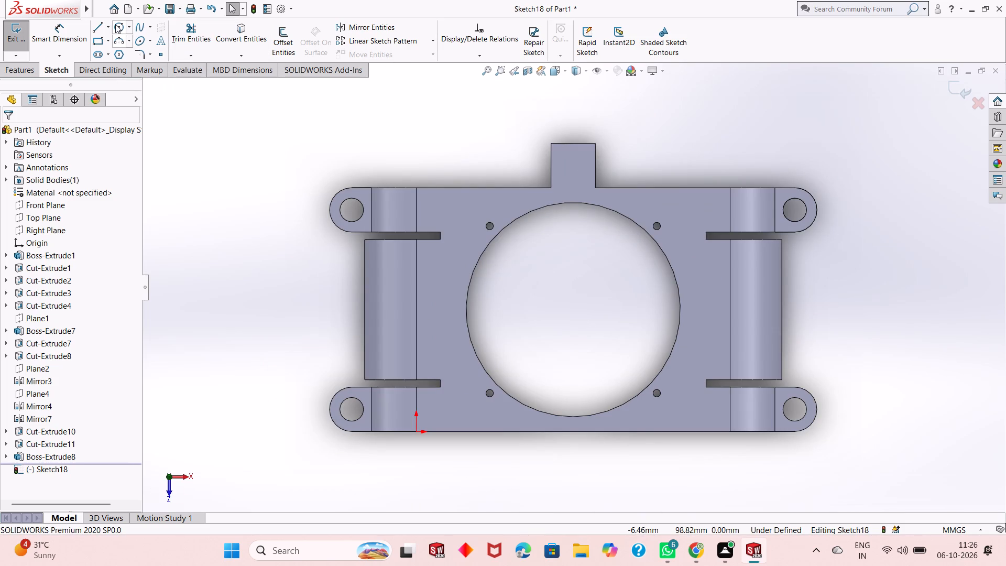
{"action": "left_click", "coordinate": [115, 24]}
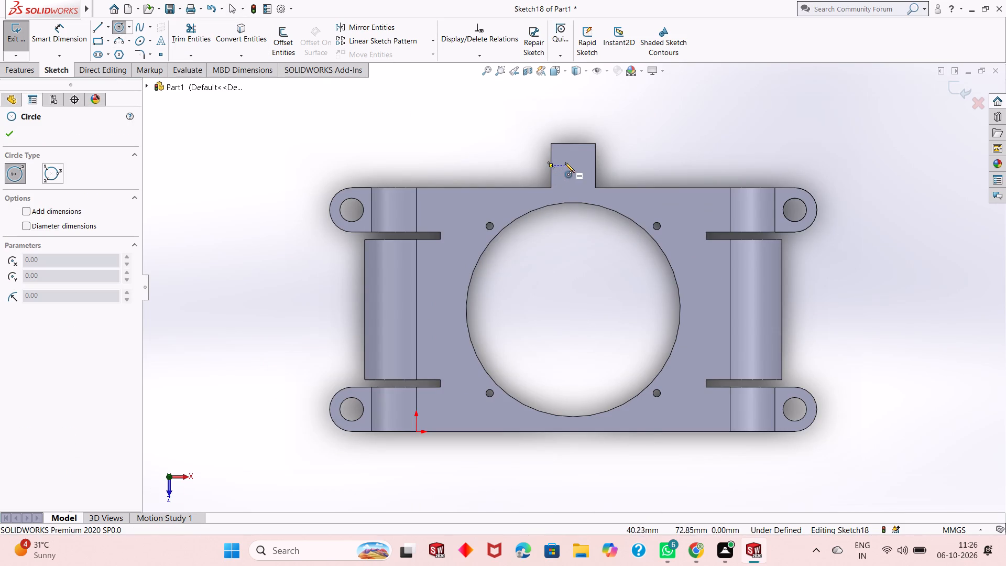
{"action": "left_click", "coordinate": [573, 165]}
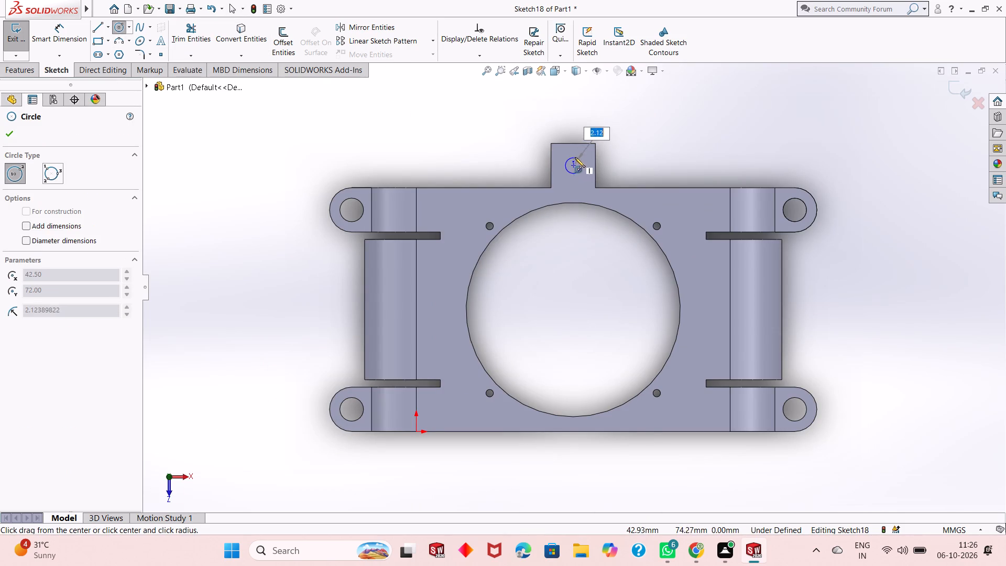
{"action": "left_click", "coordinate": [577, 149]}
{"action": "key", "text": "Escape"}
{"action": "key", "text": "Escape"}
Dimension the circle's diameter as 4.2 mm.
{"action": "left_click", "coordinate": [56, 29]}
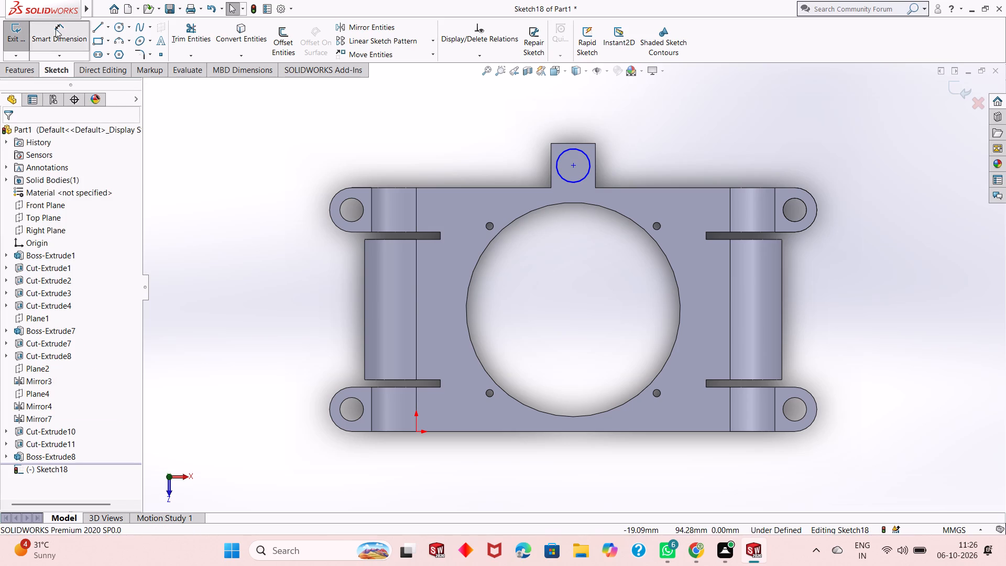
{"action": "left_click", "coordinate": [567, 182]}
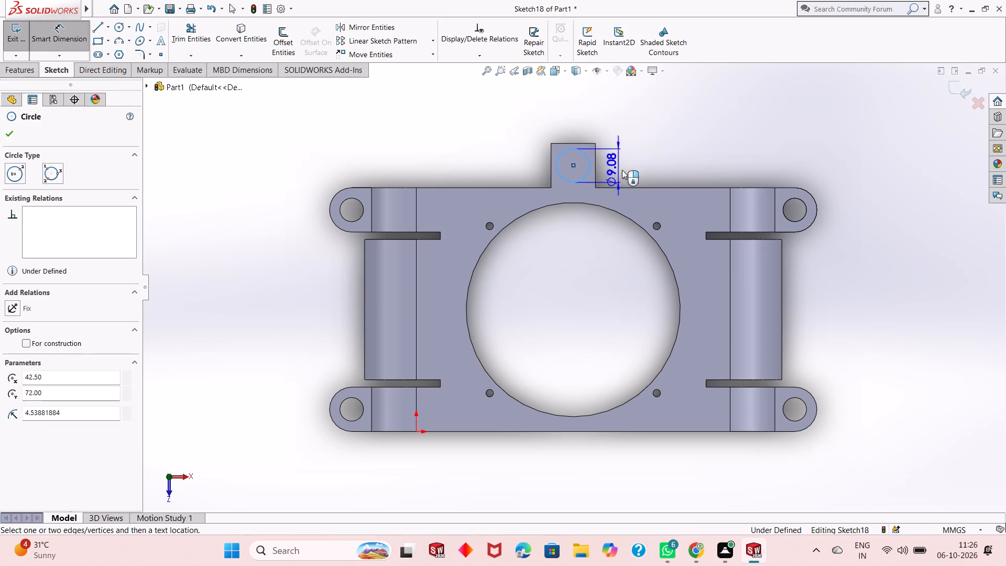
{"action": "left_click", "coordinate": [651, 130]}
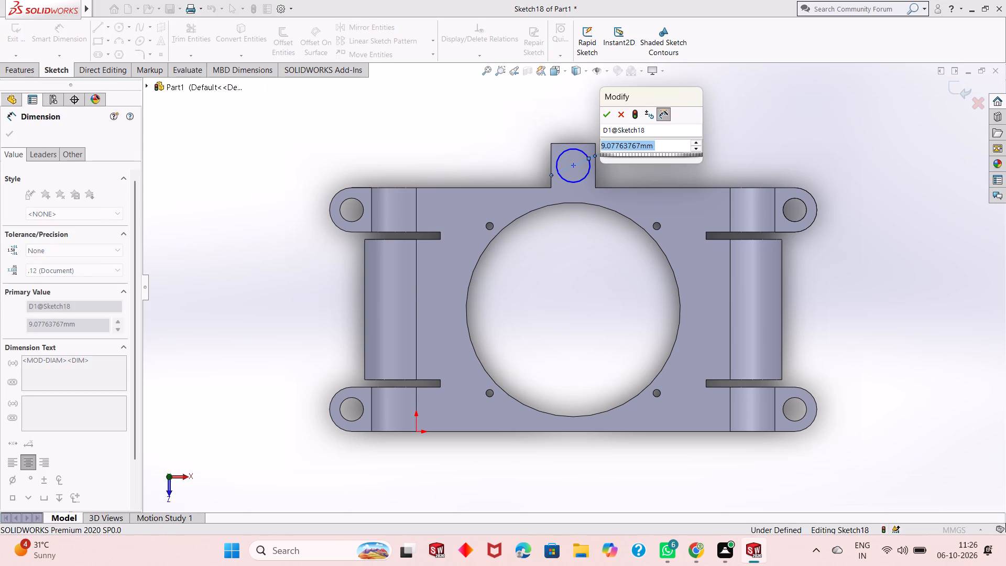
{"action": "type", "text": "4.2"}
{"action": "key", "text": "Return"}
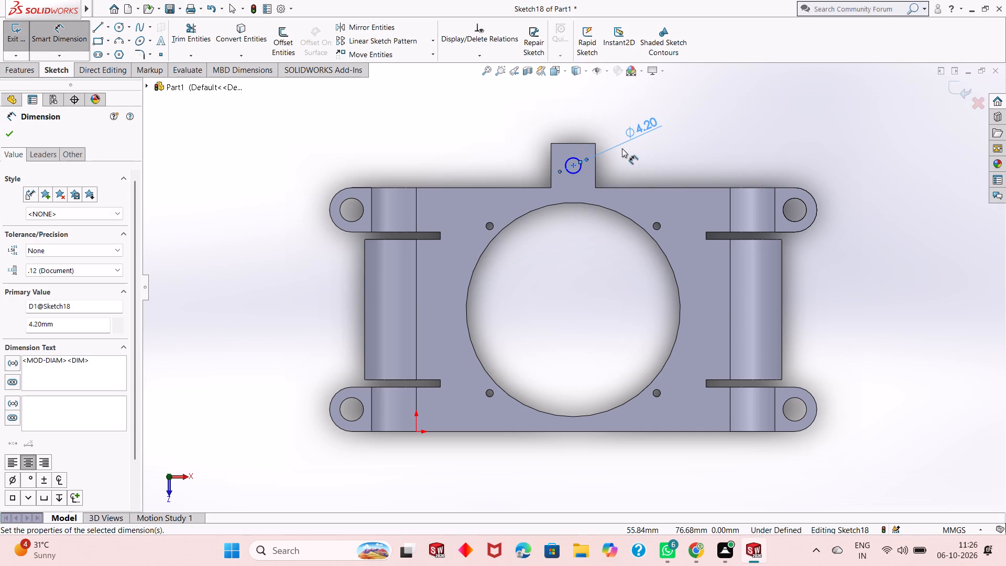
{"action": "key", "text": "Escape"}
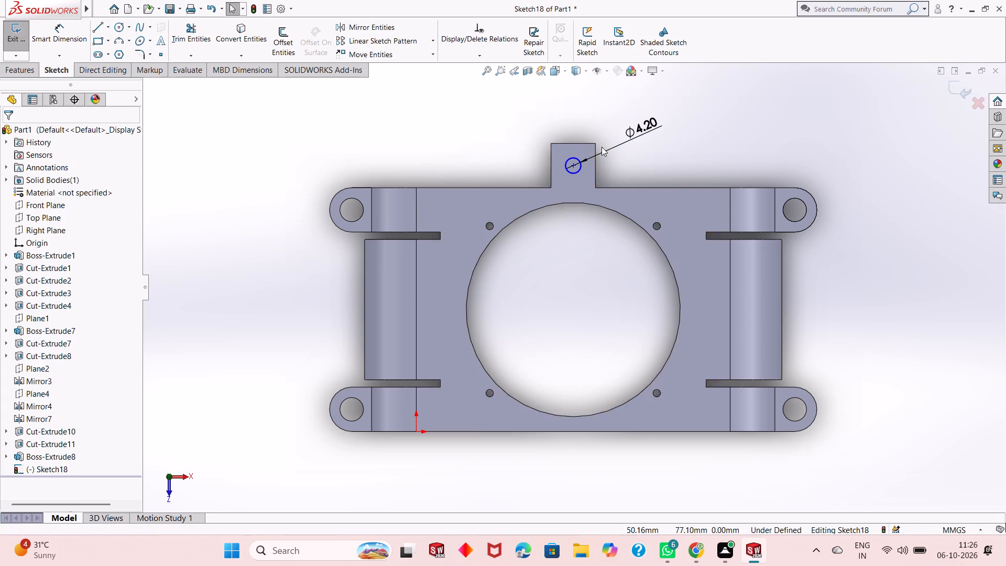
Set the circle's diameter to 6 mm.
{"action": "scroll", "coordinate": [602, 147], "scroll_direction": "down", "scroll_amount": 1}
{"action": "double_click", "coordinate": [655, 134]}
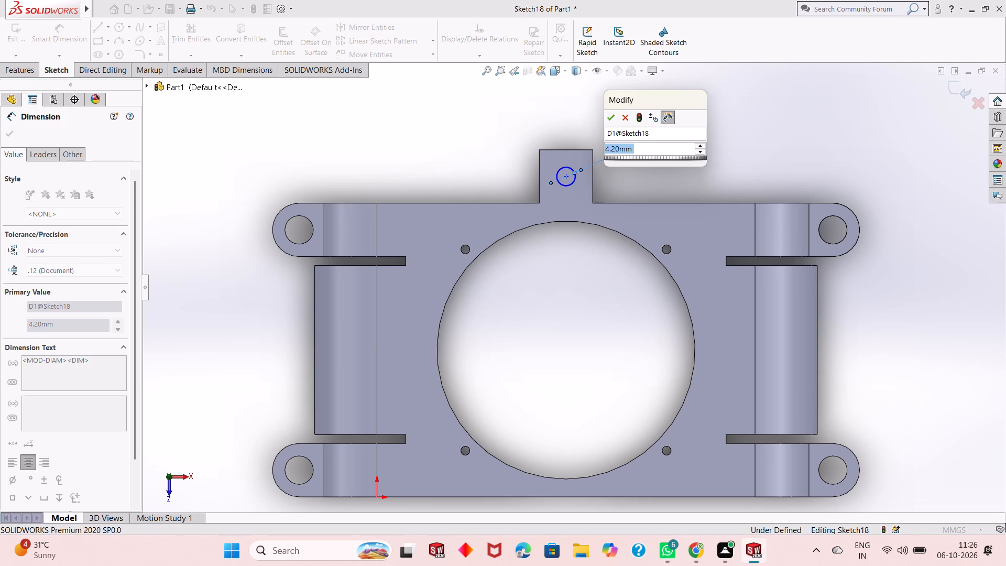
{"action": "key", "text": "6"}
{"action": "key", "text": "Return"}
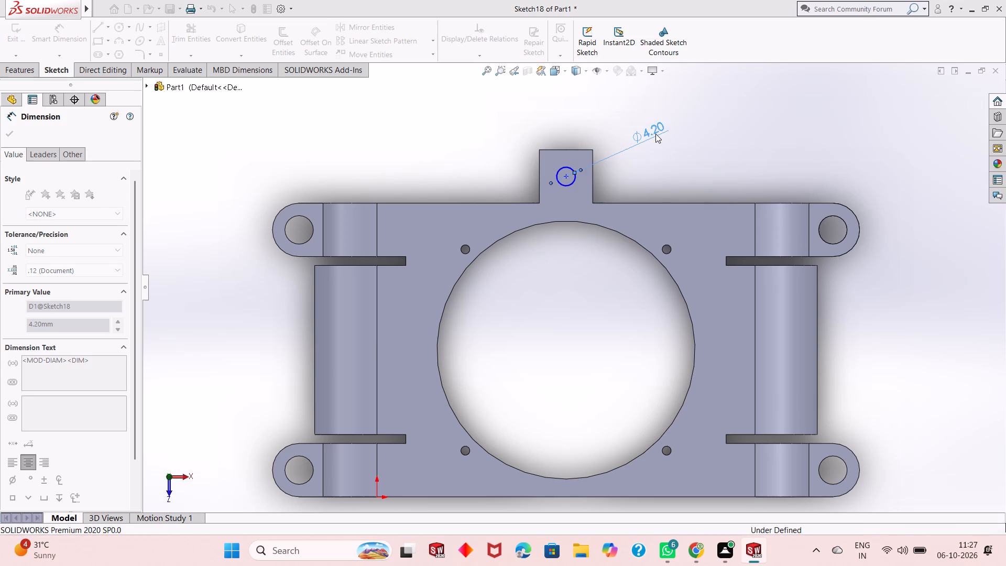
{"action": "key", "text": "Escape"}
Dimension the circle's centre 42.5 mm from the origin along the housing's long side.
{"action": "middle_click_drag", "start_coordinate": [602, 250], "coordinate": [598, 188]}
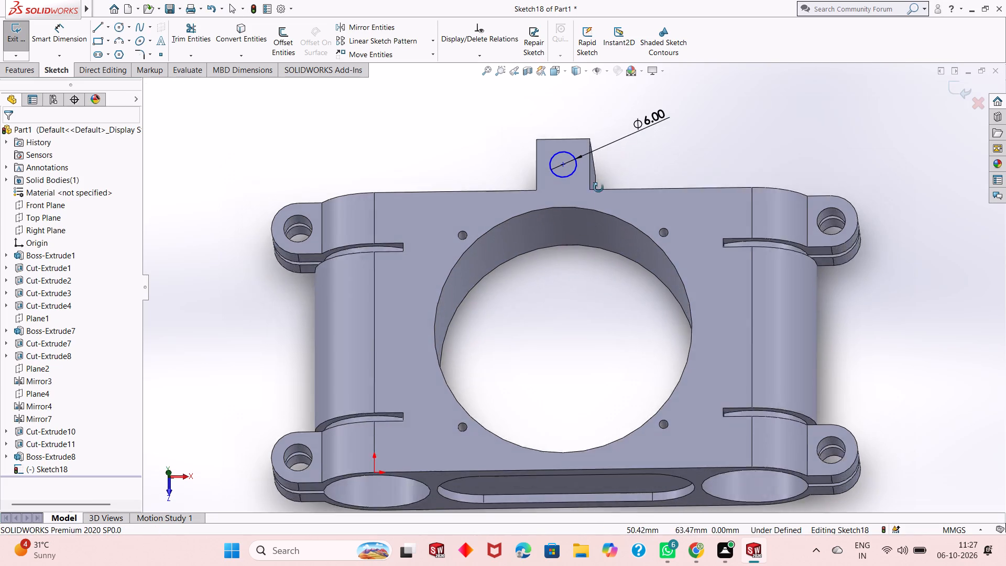
{"action": "middle_click_drag", "start_coordinate": [598, 188], "coordinate": [602, 155]}
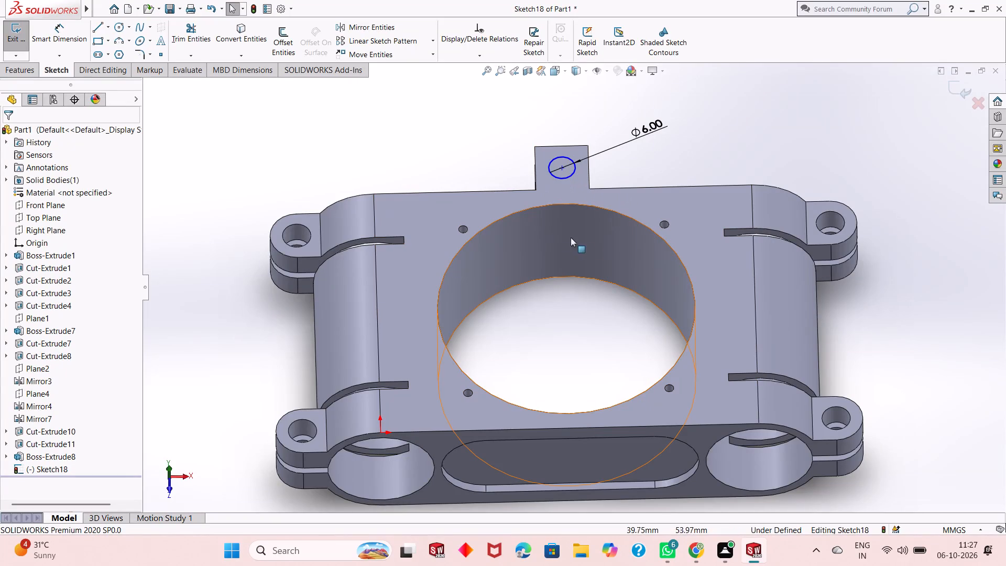
{"action": "middle_click_drag", "start_coordinate": [615, 266], "coordinate": [537, 302]}
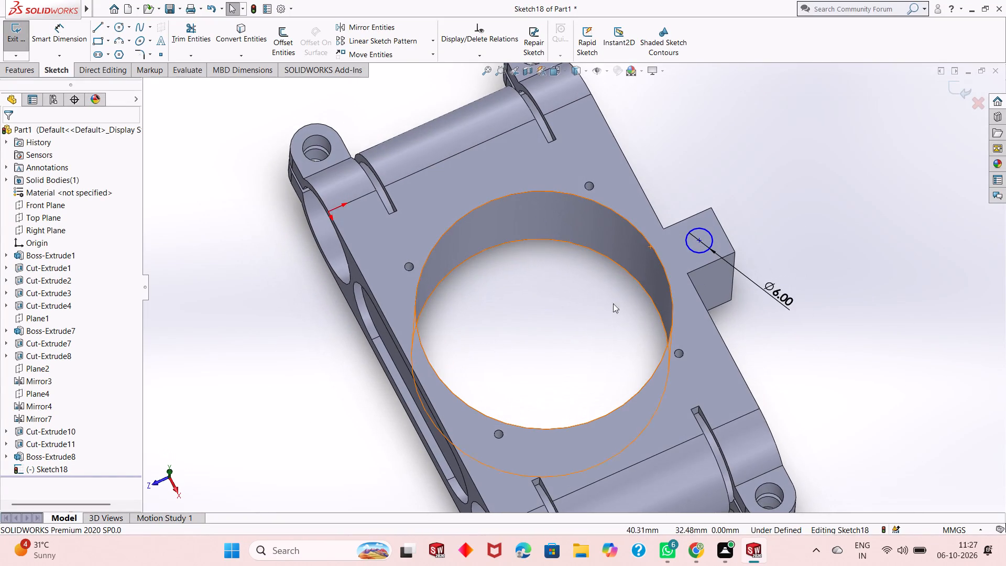
{"action": "scroll", "coordinate": [650, 289], "scroll_direction": "down", "scroll_amount": 3}
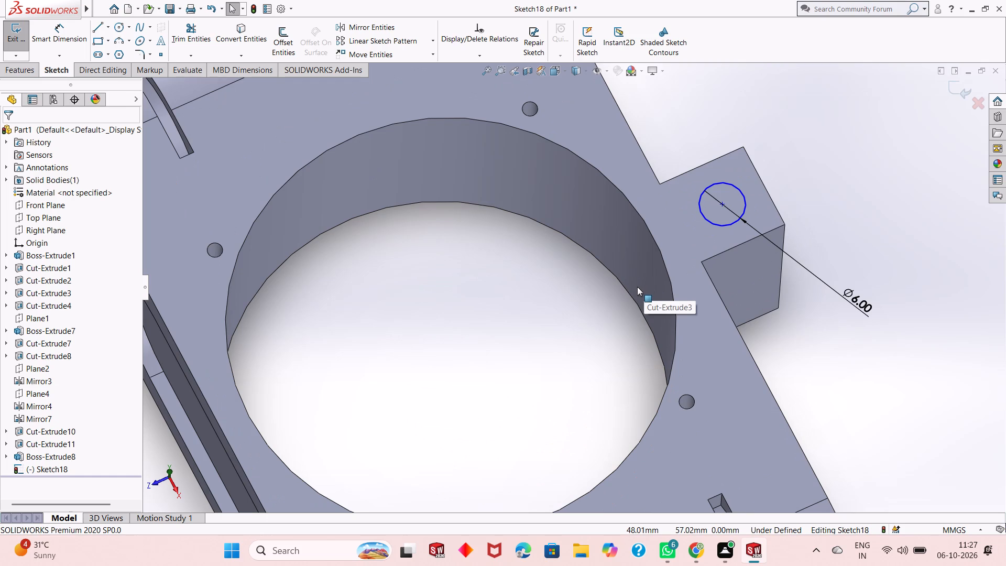
{"action": "scroll", "coordinate": [649, 282], "scroll_direction": "up", "scroll_amount": 3}
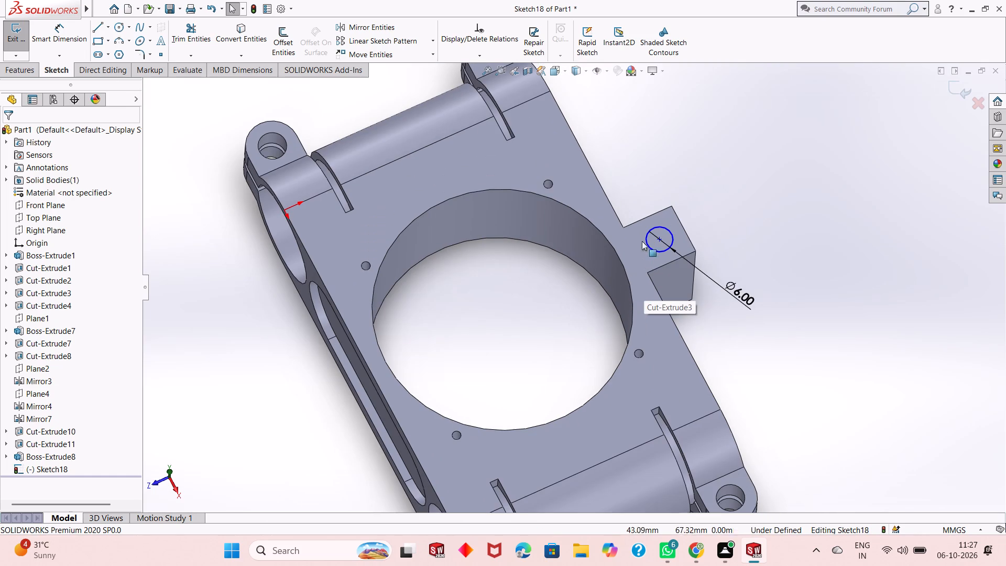
{"action": "left_click_drag", "start_coordinate": [35, 37], "coordinate": [45, 37]}
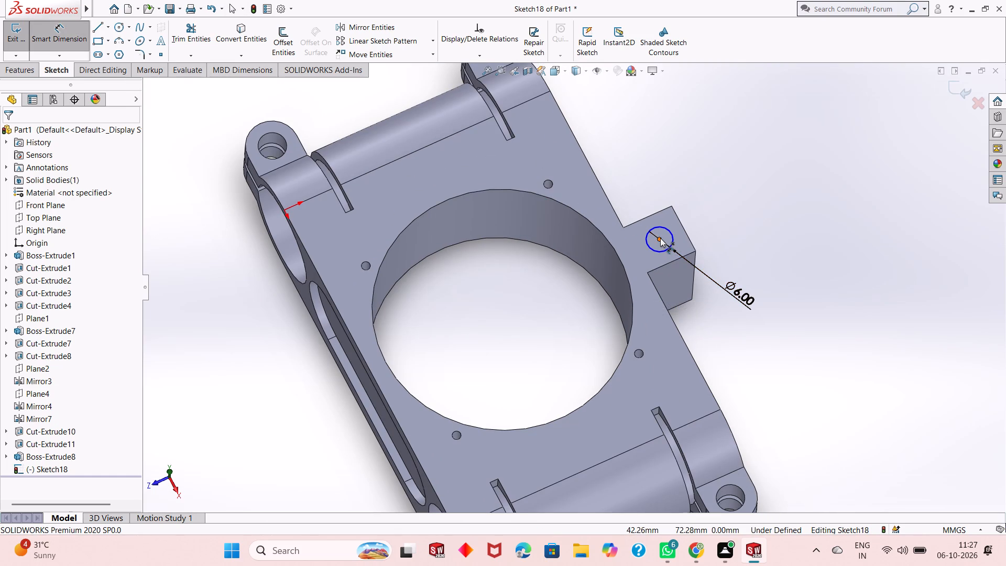
{"action": "left_click", "coordinate": [660, 238]}
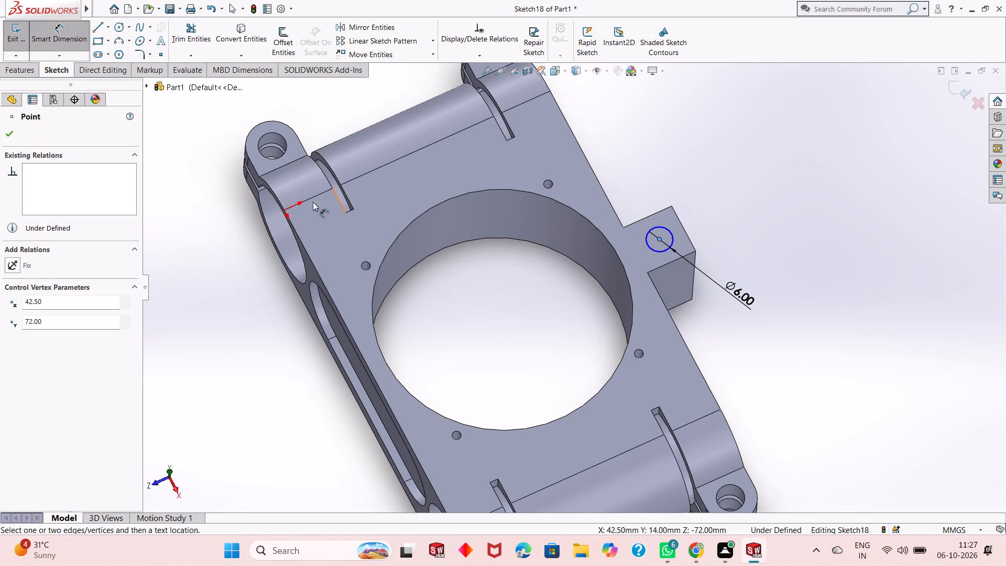
{"action": "left_click", "coordinate": [286, 211]}
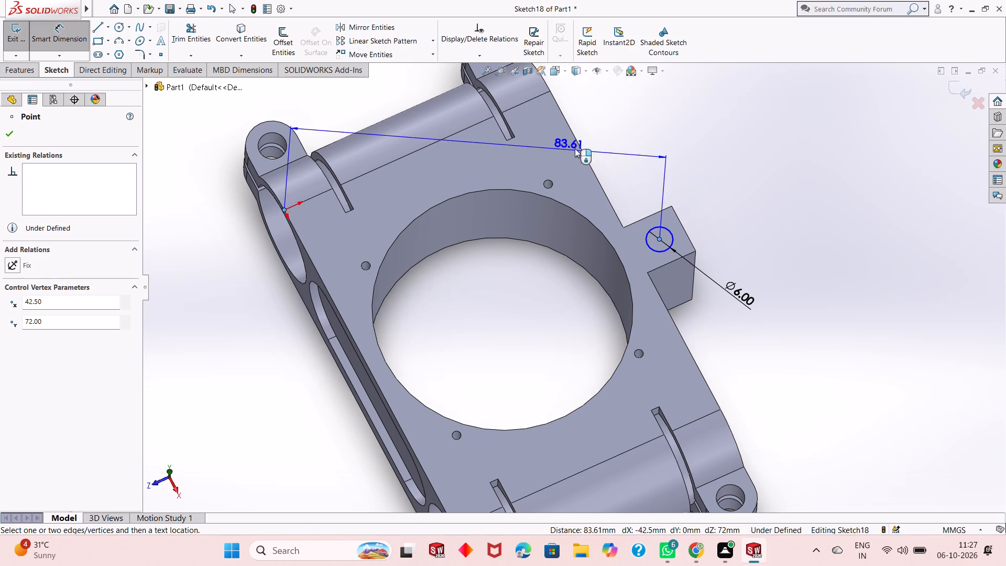
{"action": "left_click", "coordinate": [672, 142]}
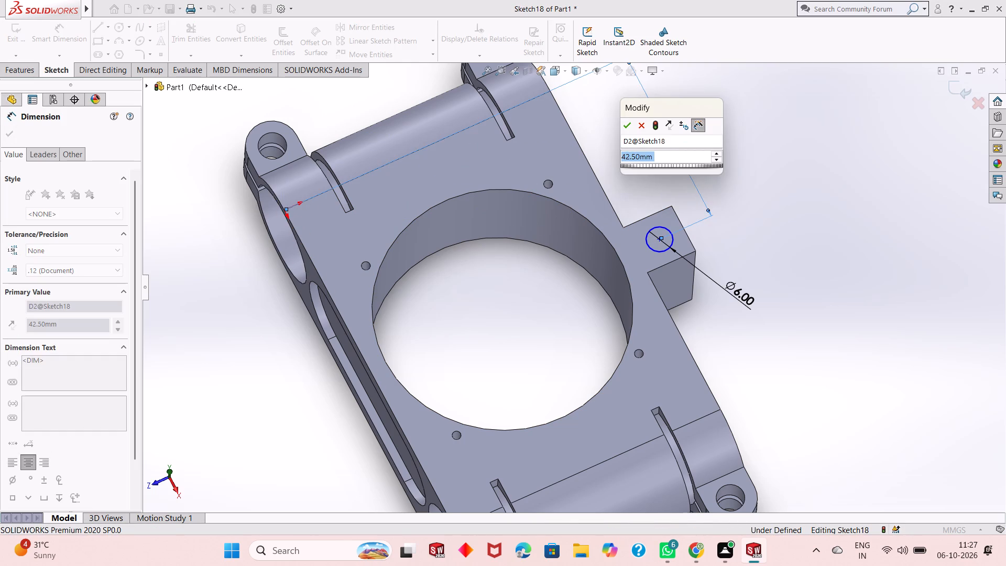
{"action": "key", "text": "Return"}
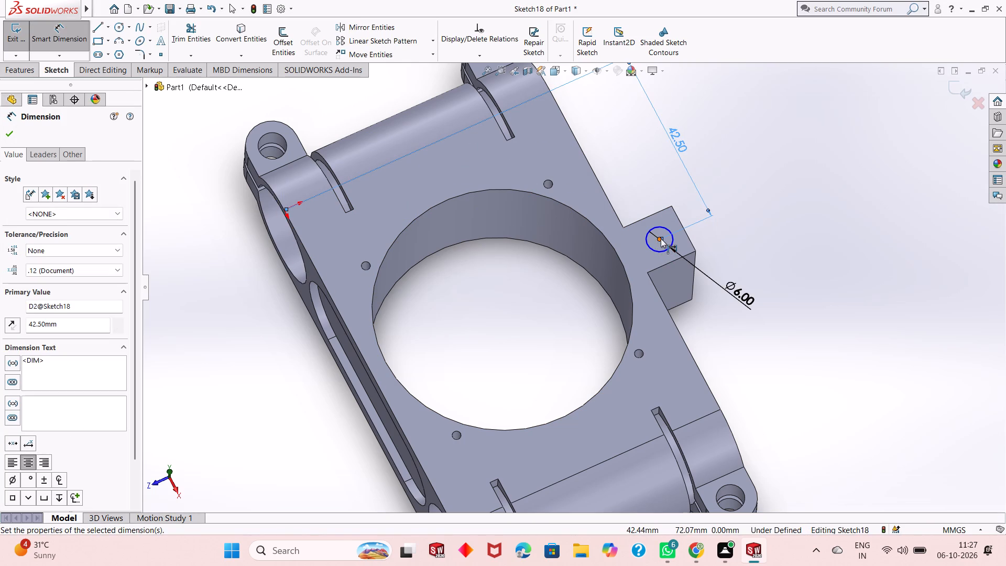
Dimension the circle's centre 72 mm from the origin across the housing's width.
{"action": "left_click", "coordinate": [658, 238]}
{"action": "scroll", "coordinate": [527, 258], "scroll_direction": "up", "scroll_amount": 2}
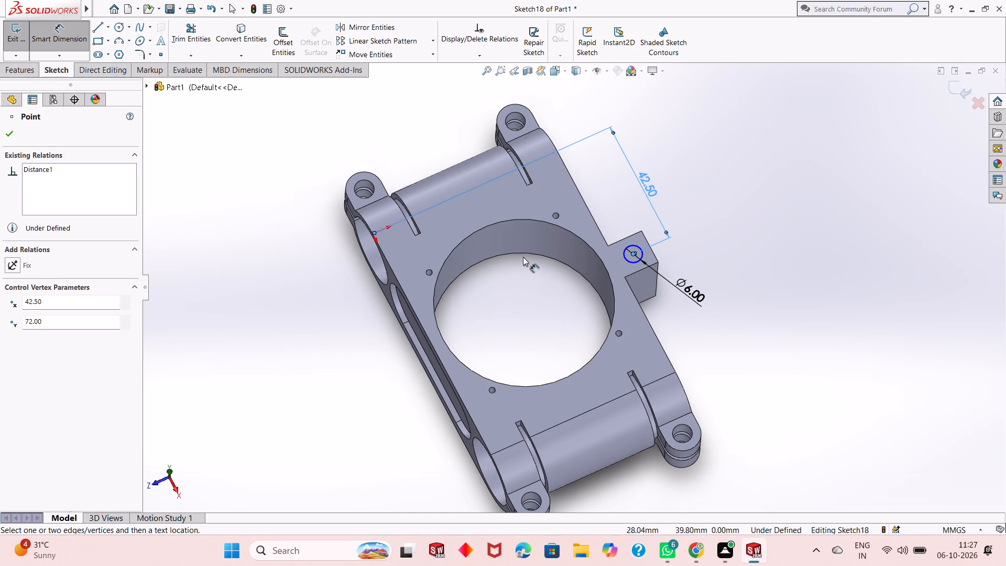
{"action": "left_click", "coordinate": [372, 234]}
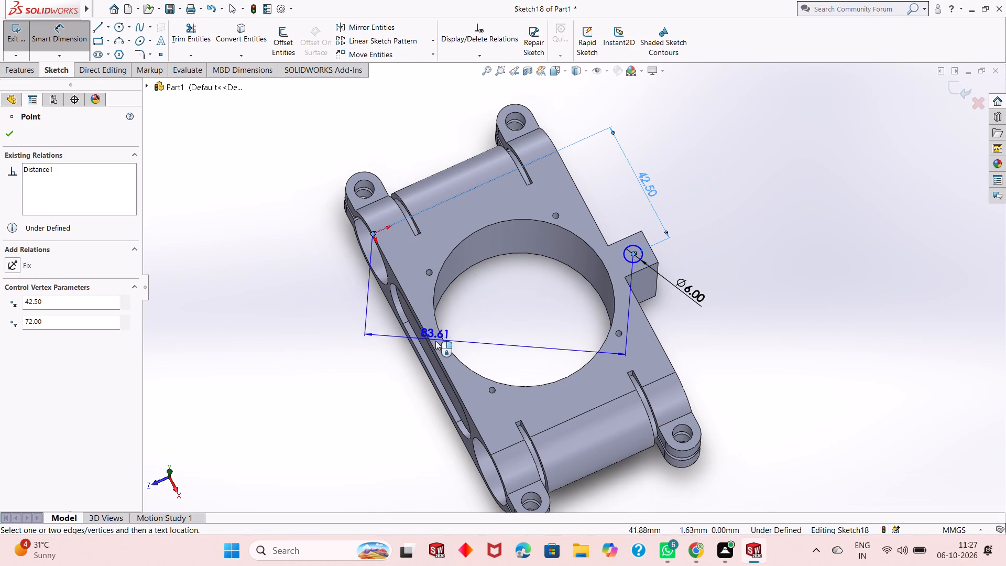
{"action": "left_click", "coordinate": [505, 325]}
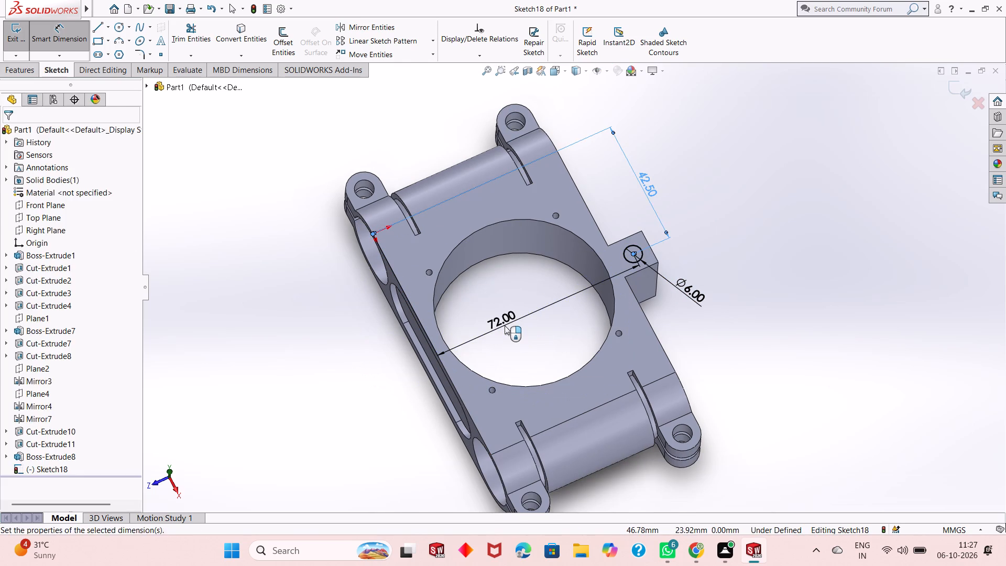
{"action": "key", "text": "Return"}
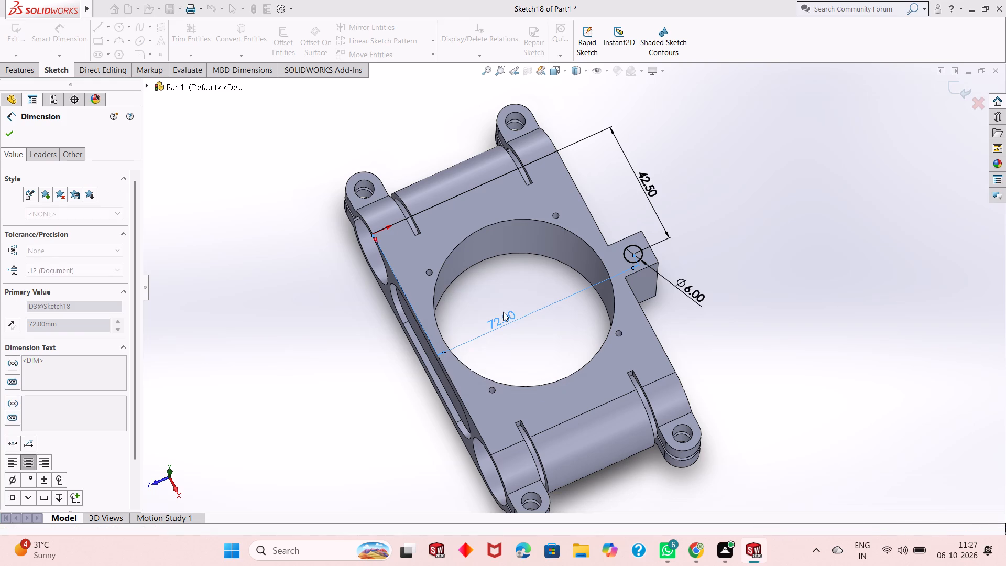
{"action": "scroll", "coordinate": [544, 270], "scroll_direction": "down", "scroll_amount": 1}
{"action": "key", "text": "Escape"}
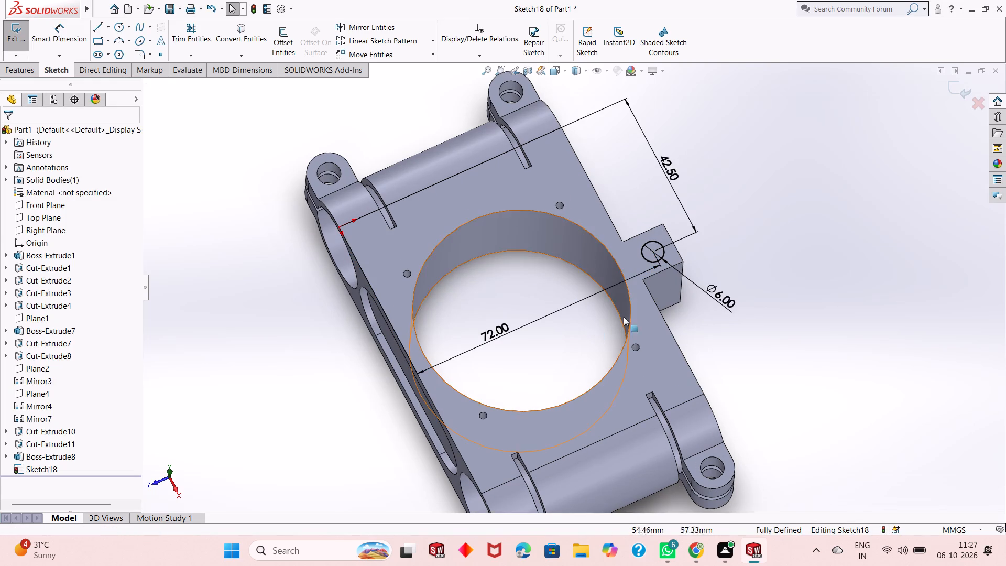
Cut the 6 mm circle down through the square block as a blind extruded cut 28 mm deep.
{"action": "middle_click_drag", "start_coordinate": [595, 346], "coordinate": [610, 219]}
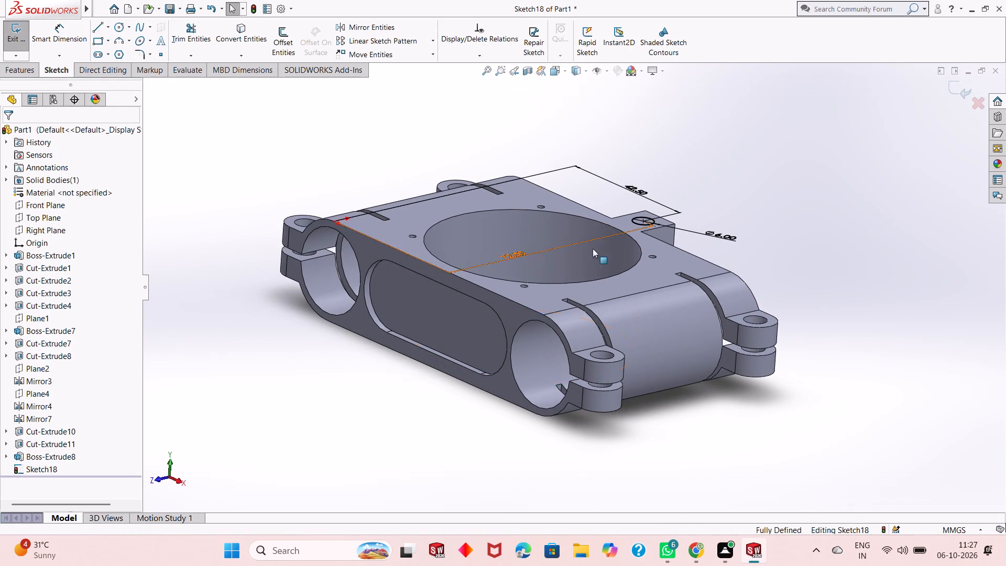
{"action": "middle_click_drag", "start_coordinate": [577, 284], "coordinate": [564, 351]}
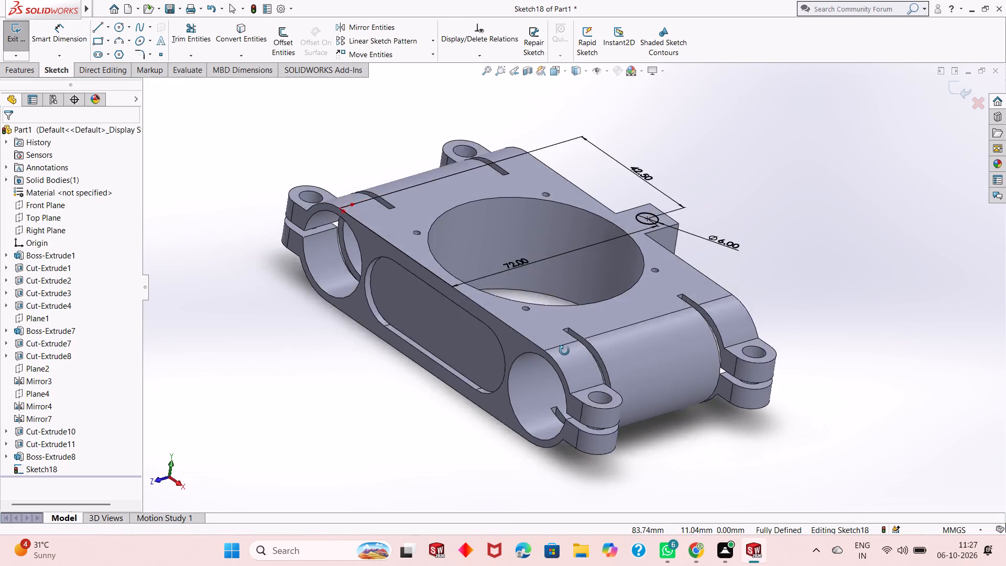
{"action": "middle_click_drag", "start_coordinate": [564, 351], "coordinate": [550, 369]}
{"action": "left_click", "coordinate": [26, 73]}
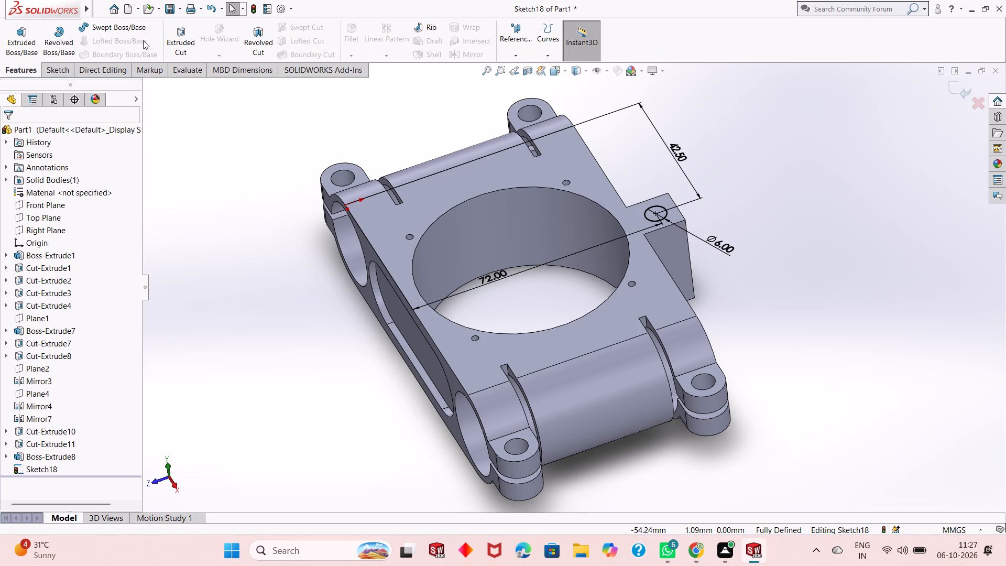
{"action": "left_click", "coordinate": [168, 38]}
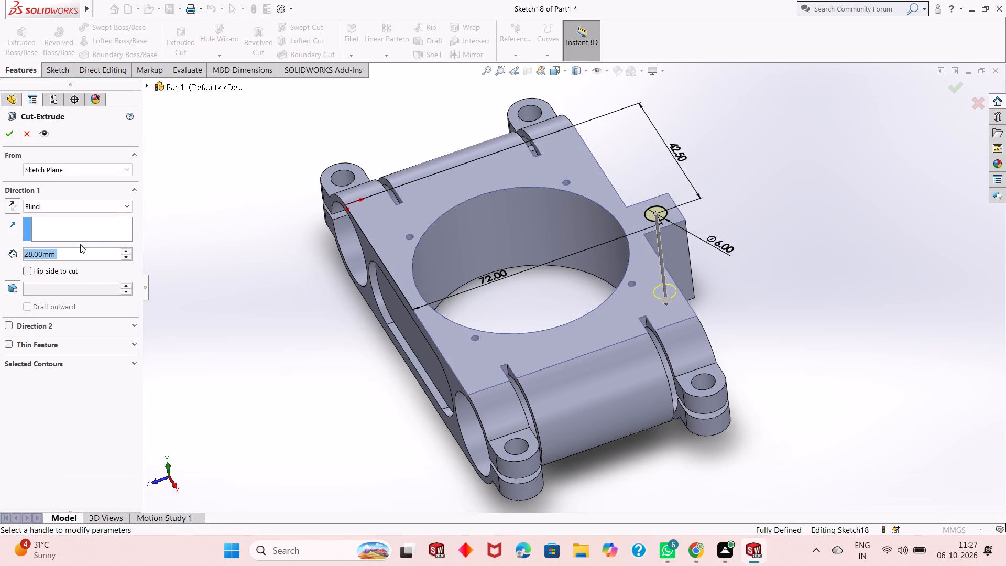
{"action": "left_click", "coordinate": [6, 134]}
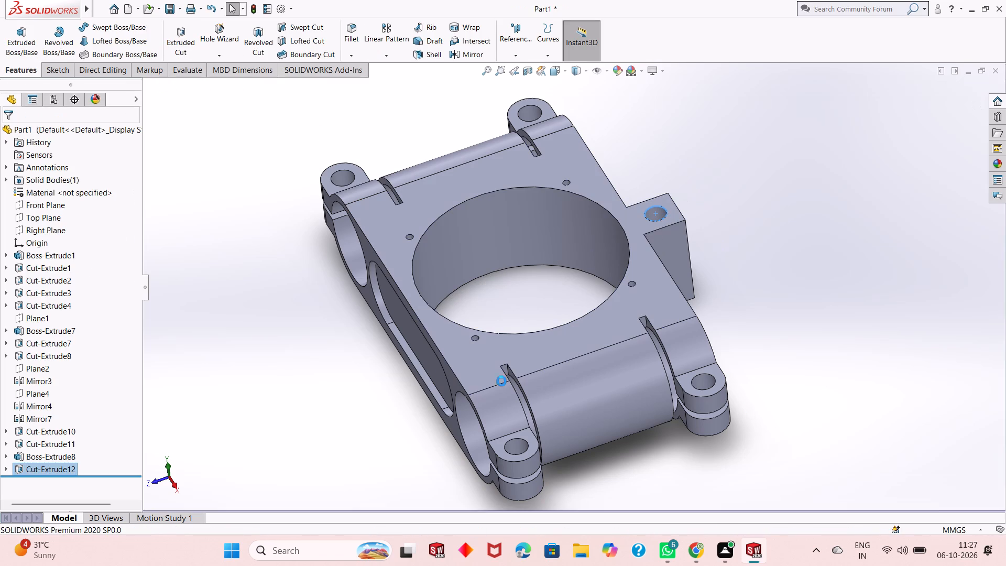
{"action": "key", "text": "Escape"}
Examine the finished housing from all sides, including the side block's hole, the corner lugs, the relief slots and the underside.
{"action": "middle_click_drag", "start_coordinate": [611, 329], "coordinate": [610, 328]}
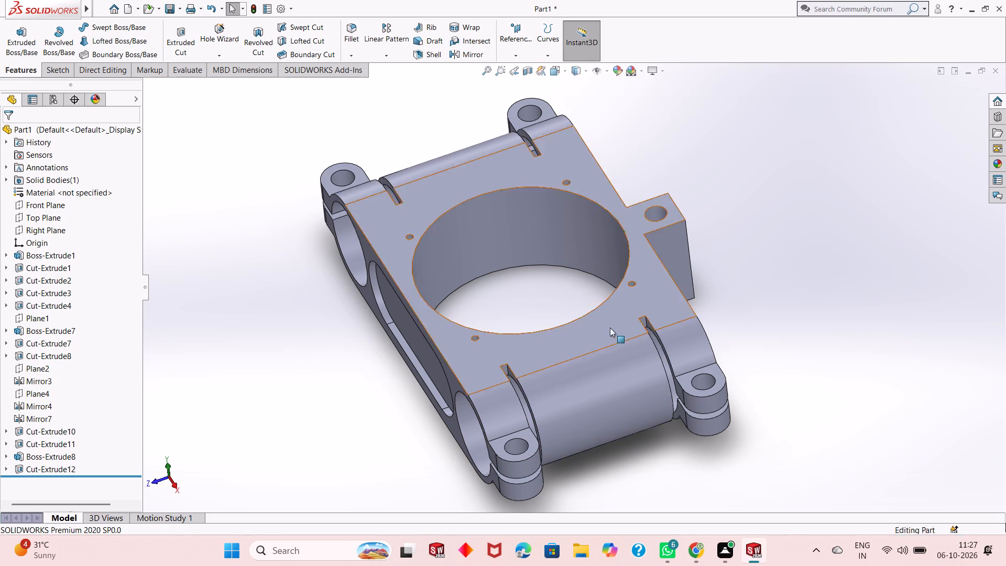
{"action": "middle_click_drag", "start_coordinate": [610, 328], "coordinate": [546, 311]}
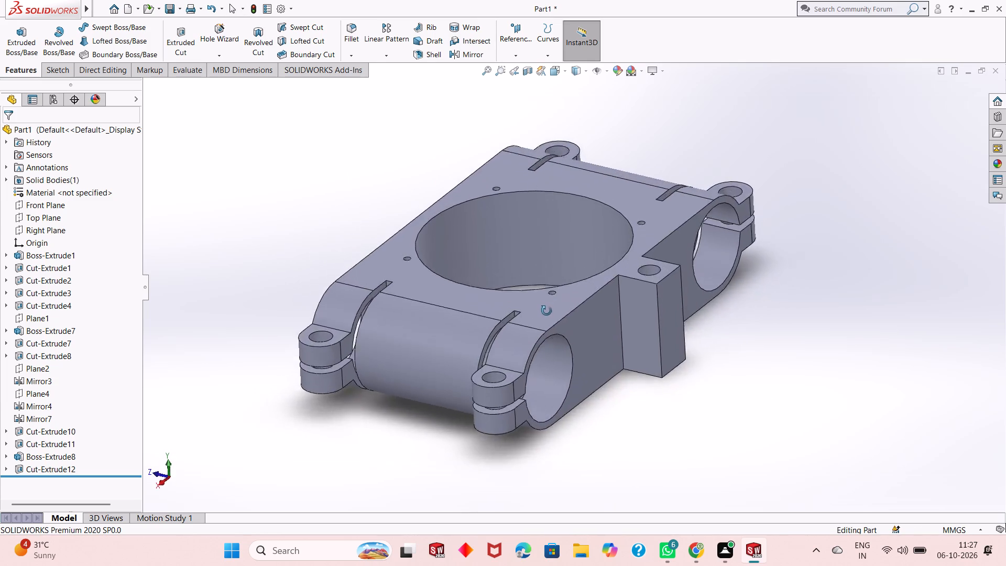
{"action": "middle_click_drag", "start_coordinate": [546, 311], "coordinate": [556, 378]}
{"action": "middle_click_drag", "start_coordinate": [698, 316], "coordinate": [683, 374]}
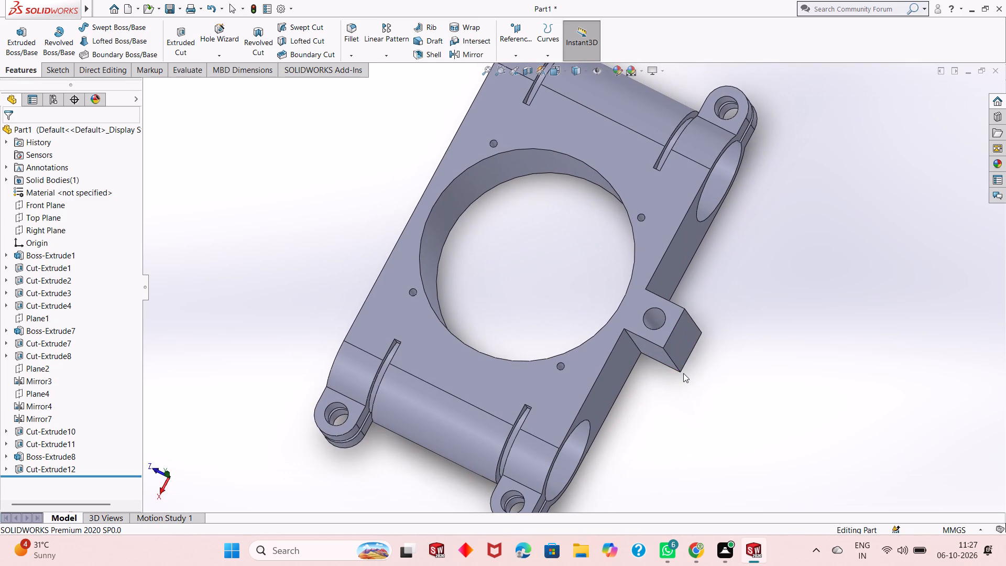
{"action": "scroll", "coordinate": [702, 320], "scroll_direction": "down", "scroll_amount": 2}
{"action": "middle_click_drag", "start_coordinate": [699, 377], "coordinate": [642, 207]}
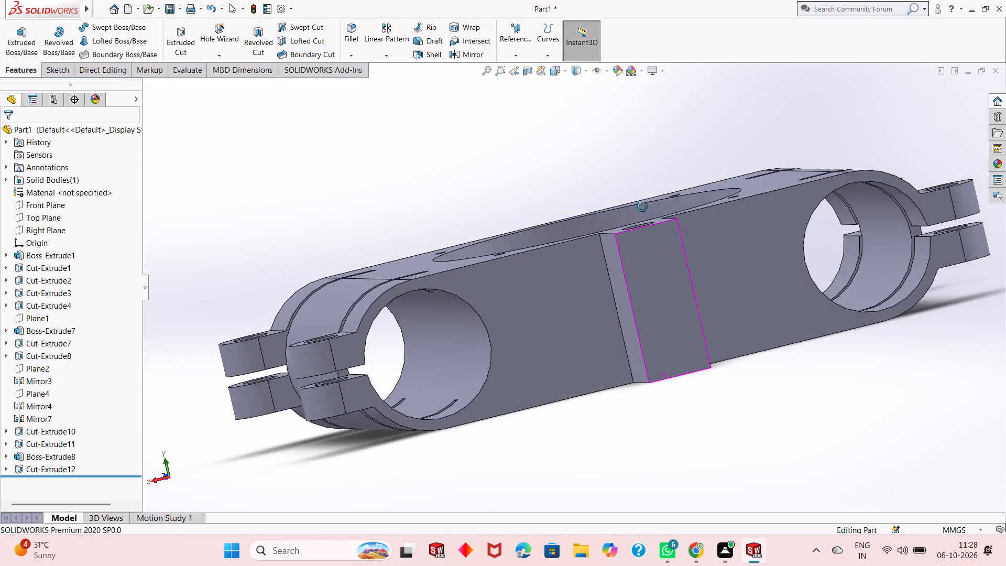
{"action": "middle_click_drag", "start_coordinate": [642, 207], "coordinate": [759, 176]}
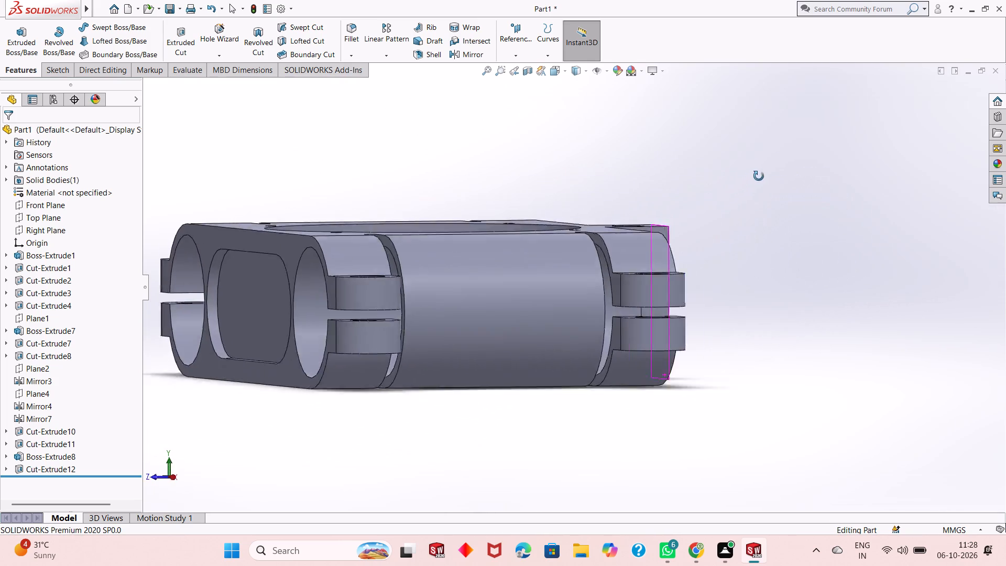
{"action": "middle_click_drag", "start_coordinate": [759, 176], "coordinate": [794, 196]}
{"action": "scroll", "coordinate": [598, 317], "scroll_direction": "up", "scroll_amount": 1}
{"action": "middle_click_drag", "start_coordinate": [427, 282], "coordinate": [435, 341]}
{"action": "scroll", "coordinate": [435, 338], "scroll_direction": "up", "scroll_amount": 1}
{"action": "scroll", "coordinate": [508, 272], "scroll_direction": "down", "scroll_amount": 1}
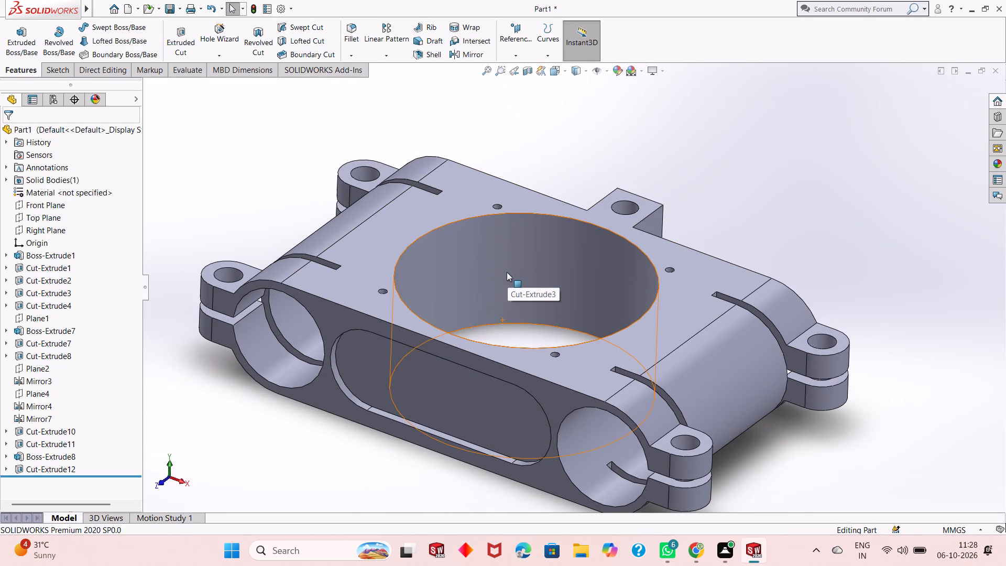
{"action": "scroll", "coordinate": [507, 272], "scroll_direction": "down", "scroll_amount": 1}
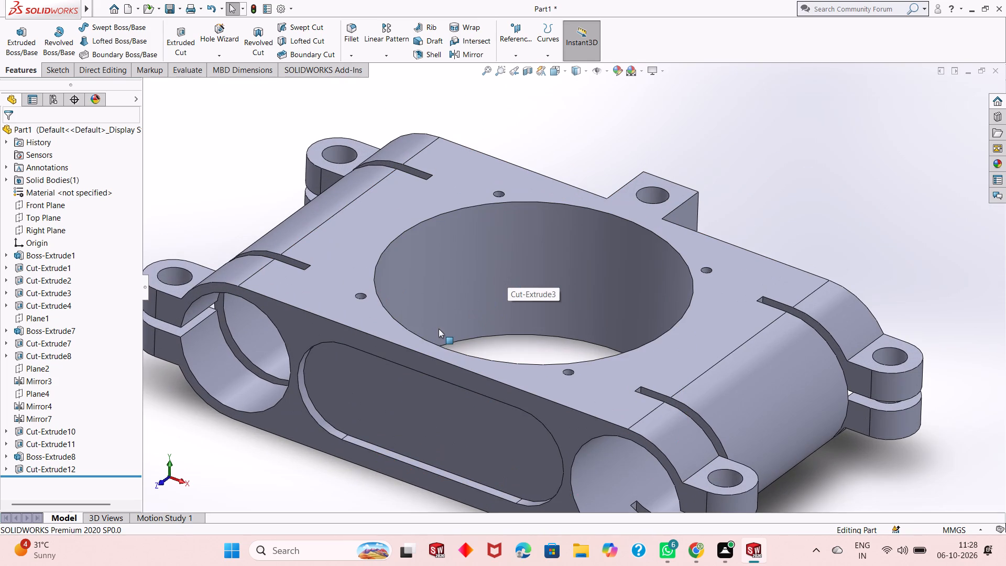
{"action": "scroll", "coordinate": [614, 394], "scroll_direction": "up", "scroll_amount": 1}
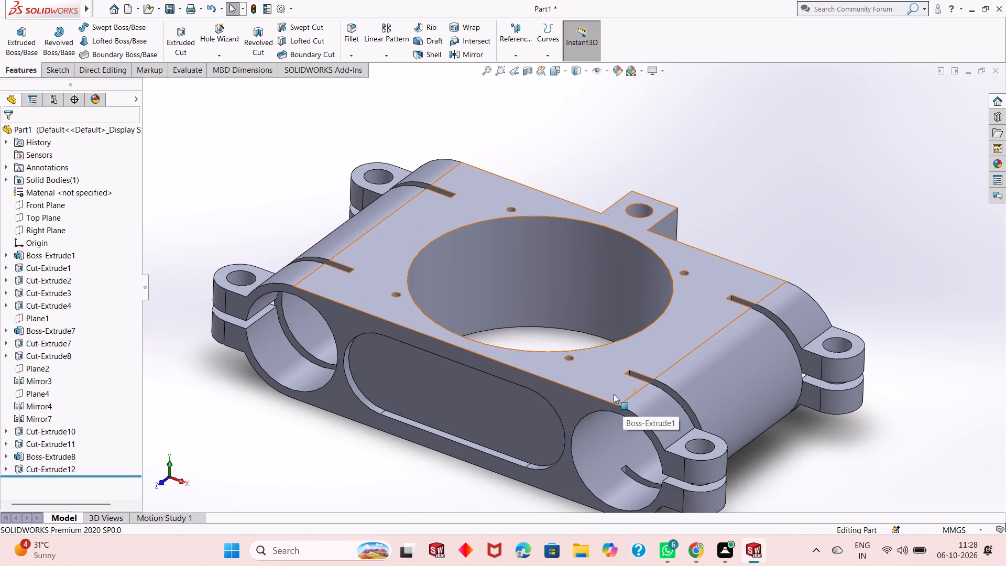
{"action": "scroll", "coordinate": [627, 407], "scroll_direction": "up", "scroll_amount": 1}
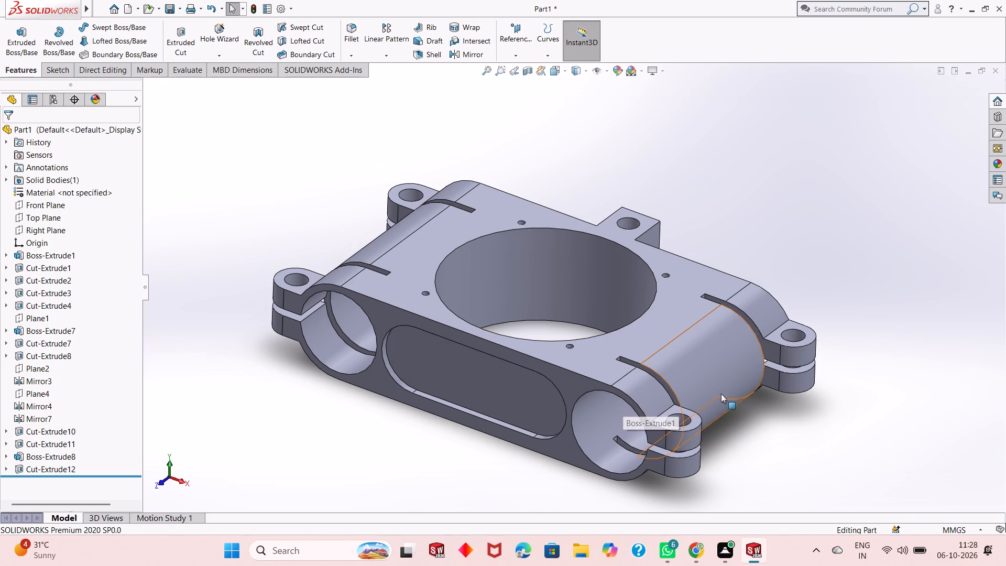
{"action": "middle_click_drag", "start_coordinate": [636, 474], "coordinate": [655, 390]}
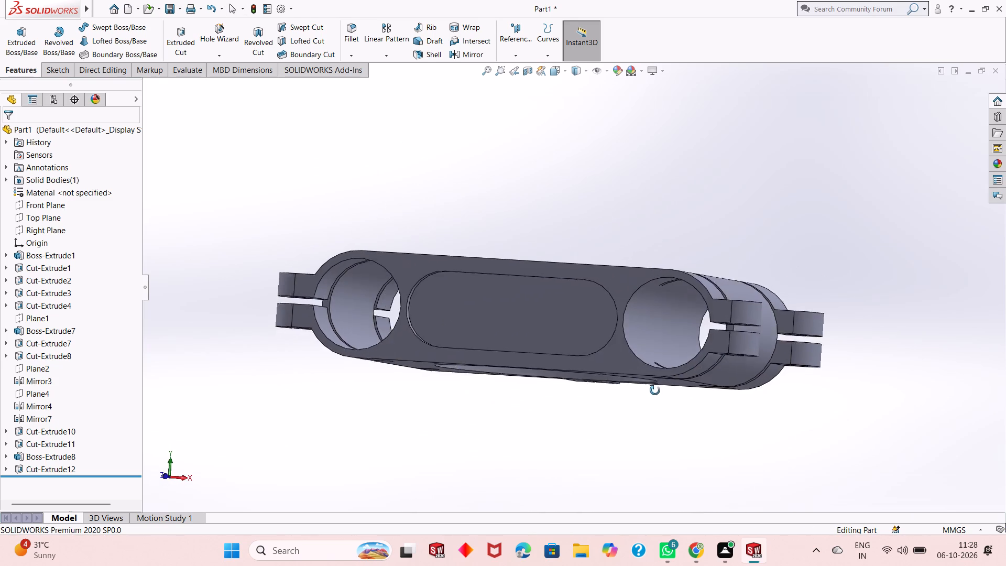
{"action": "middle_click_drag", "start_coordinate": [655, 390], "coordinate": [704, 355]}
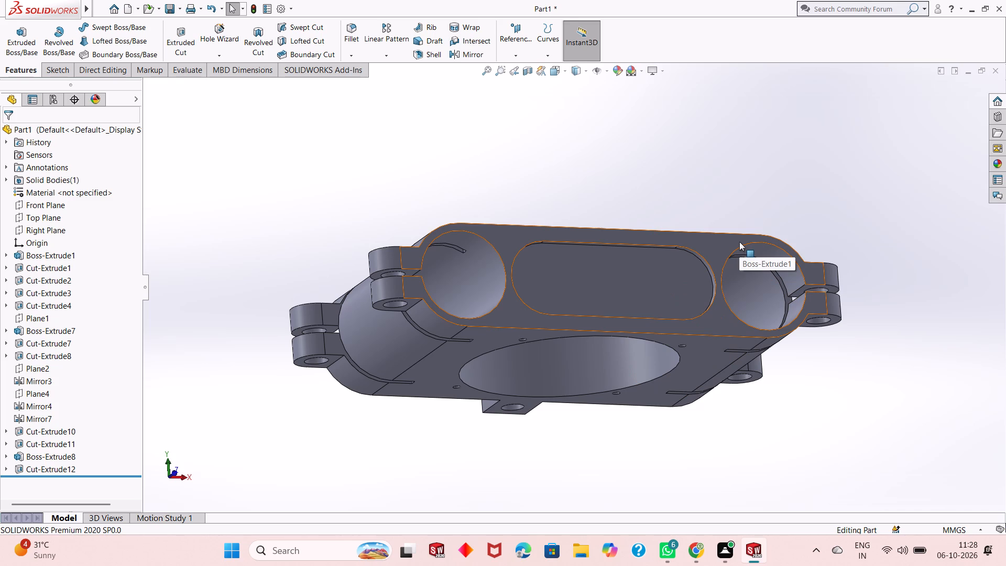
{"action": "key", "text": "Escape"}
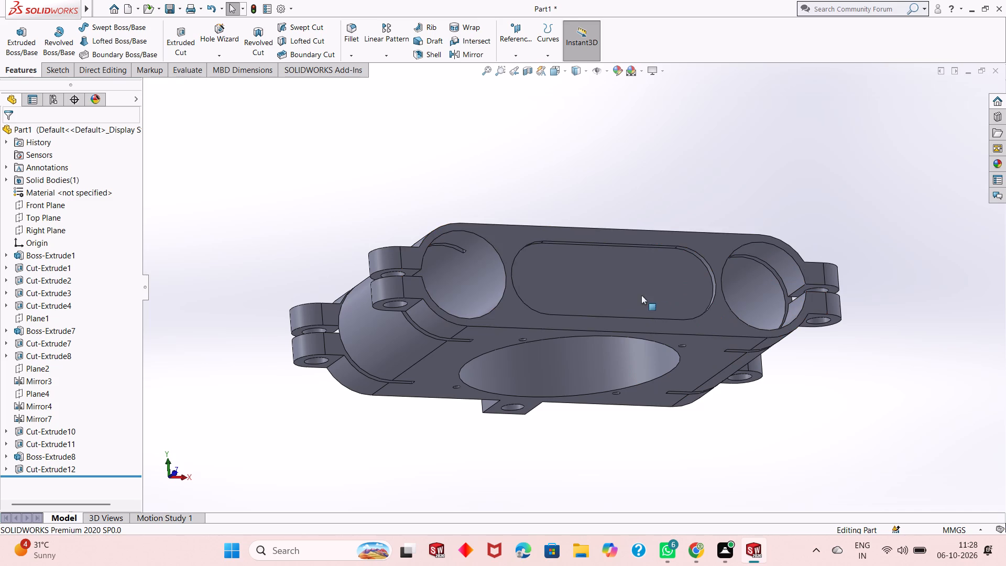
{"action": "scroll", "coordinate": [587, 279], "scroll_direction": "up", "scroll_amount": 1}
{"action": "middle_click_drag", "start_coordinate": [614, 272], "coordinate": [577, 277]}
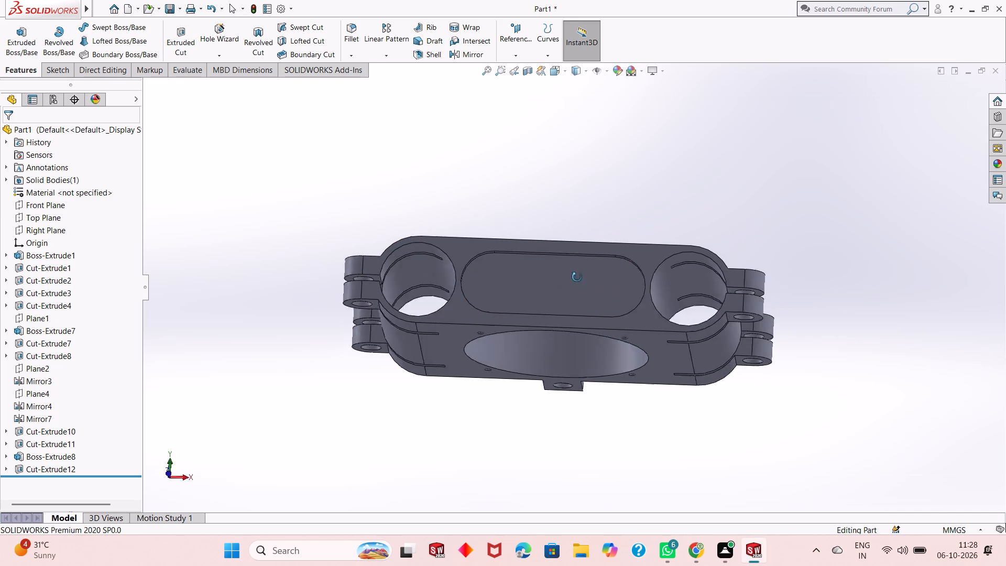
{"action": "middle_click_drag", "start_coordinate": [577, 277], "coordinate": [535, 380]}
{"action": "scroll", "coordinate": [542, 375], "scroll_direction": "up", "scroll_amount": 1}
{"action": "middle_click_drag", "start_coordinate": [540, 328], "coordinate": [572, 309]}
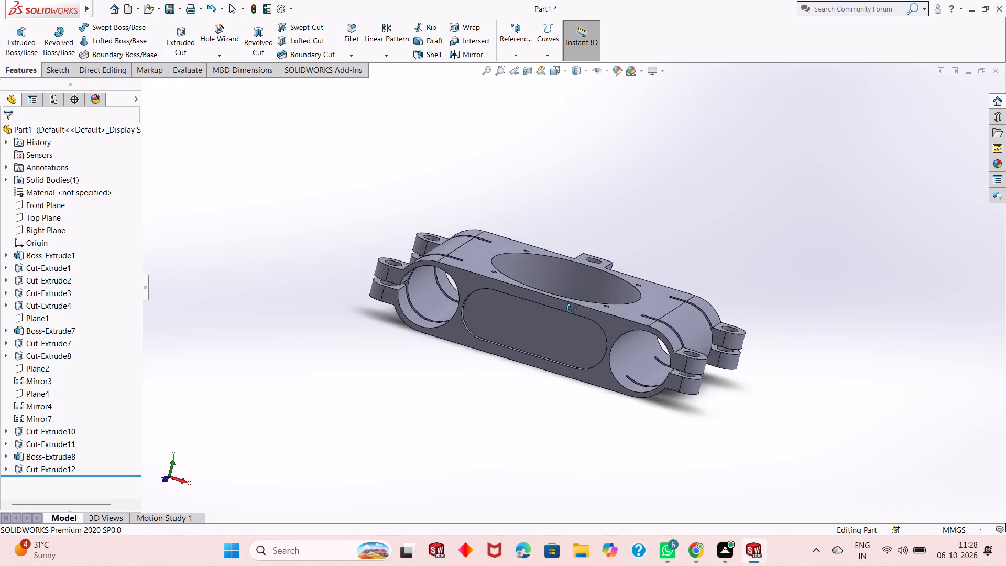
{"action": "middle_click_drag", "start_coordinate": [572, 309], "coordinate": [545, 287]}
{"action": "scroll", "coordinate": [542, 294], "scroll_direction": "down", "scroll_amount": 3}
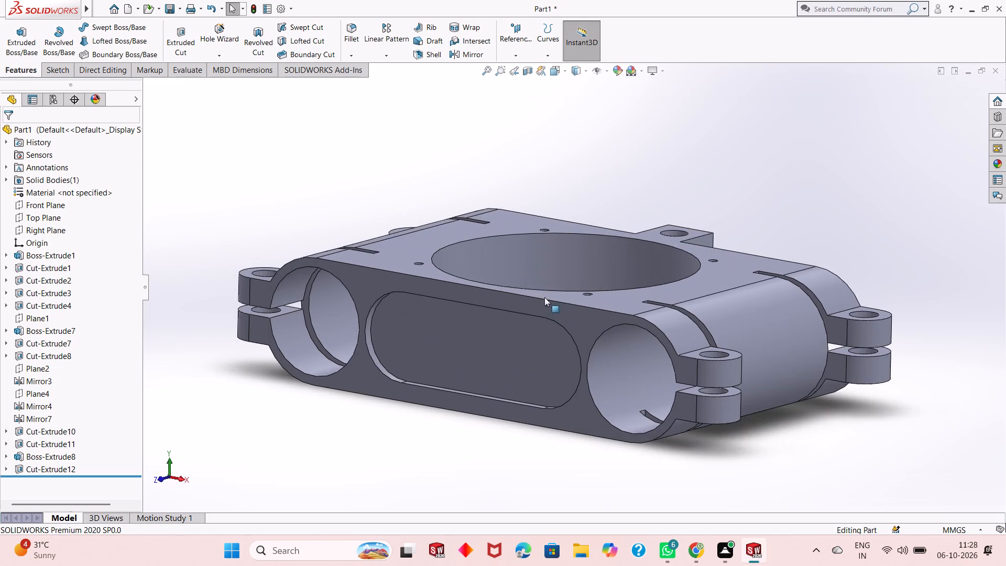
{"action": "middle_click_drag", "start_coordinate": [557, 339], "coordinate": [555, 372]}
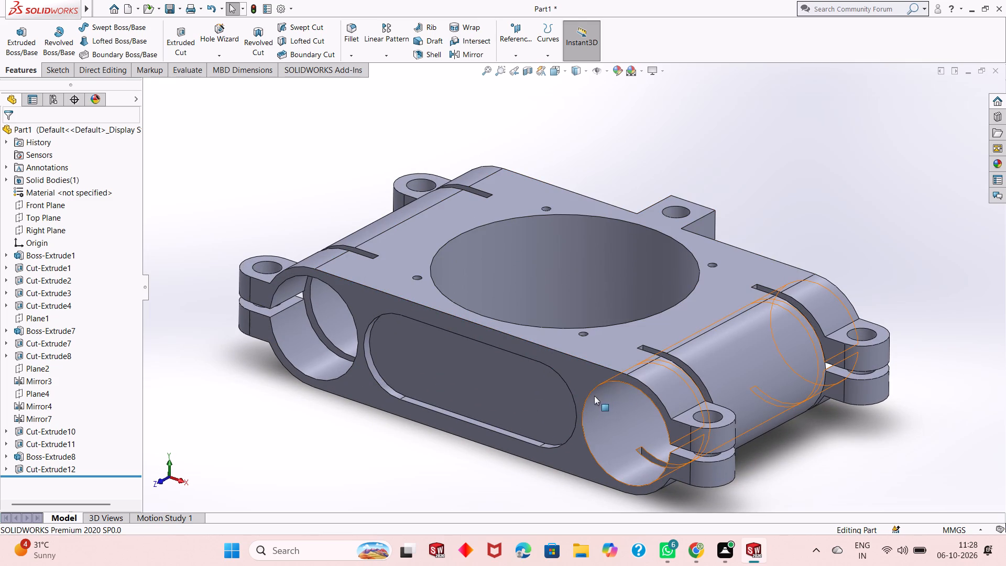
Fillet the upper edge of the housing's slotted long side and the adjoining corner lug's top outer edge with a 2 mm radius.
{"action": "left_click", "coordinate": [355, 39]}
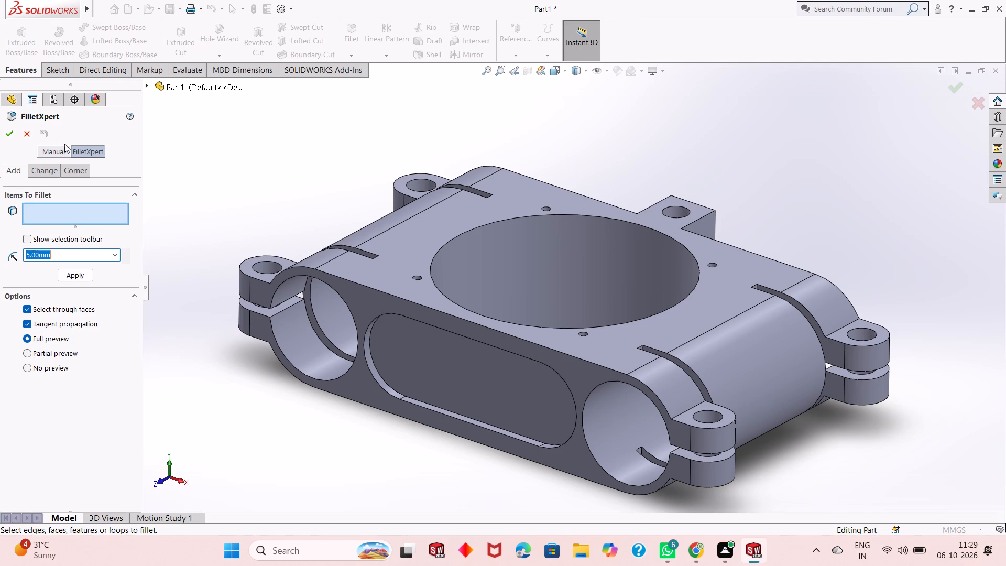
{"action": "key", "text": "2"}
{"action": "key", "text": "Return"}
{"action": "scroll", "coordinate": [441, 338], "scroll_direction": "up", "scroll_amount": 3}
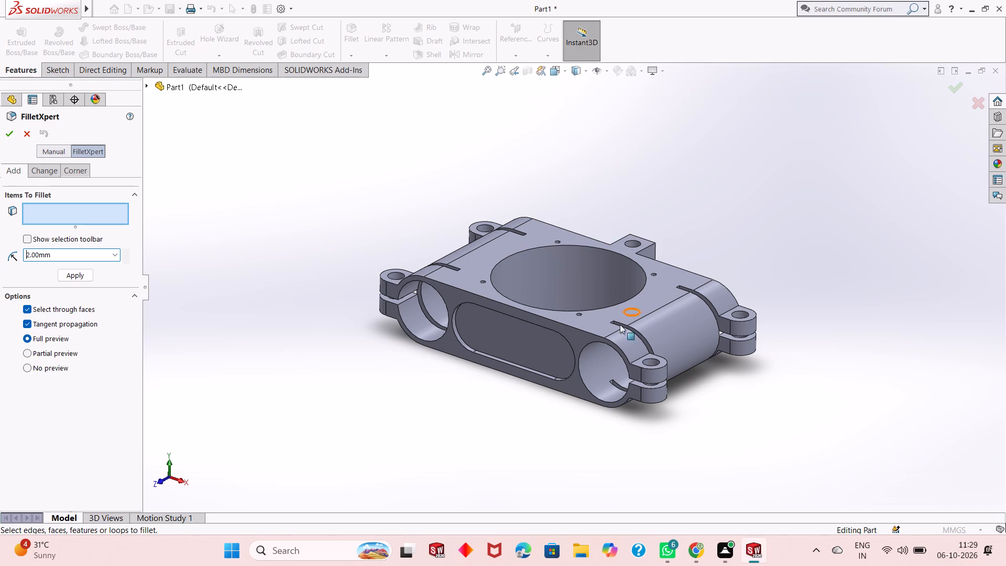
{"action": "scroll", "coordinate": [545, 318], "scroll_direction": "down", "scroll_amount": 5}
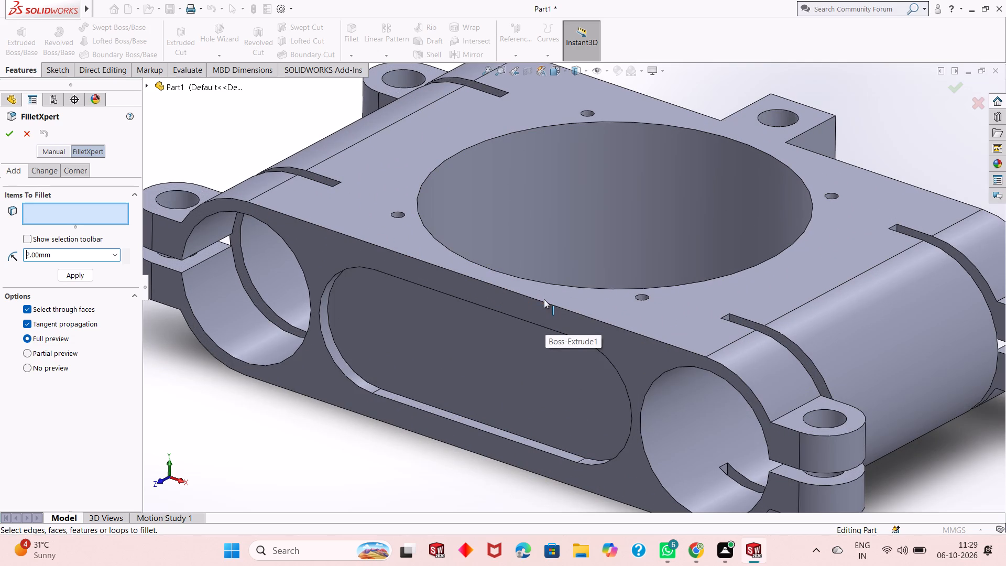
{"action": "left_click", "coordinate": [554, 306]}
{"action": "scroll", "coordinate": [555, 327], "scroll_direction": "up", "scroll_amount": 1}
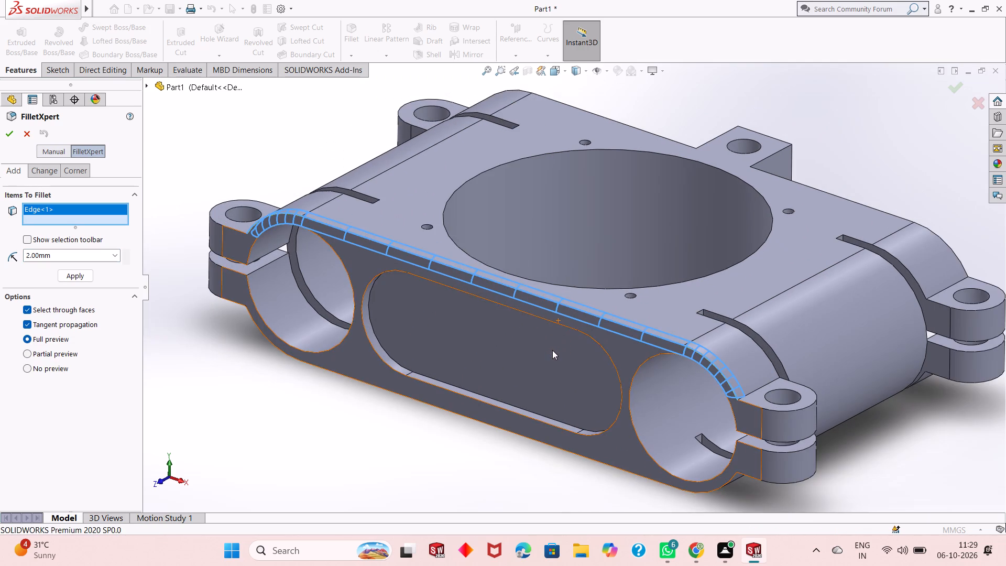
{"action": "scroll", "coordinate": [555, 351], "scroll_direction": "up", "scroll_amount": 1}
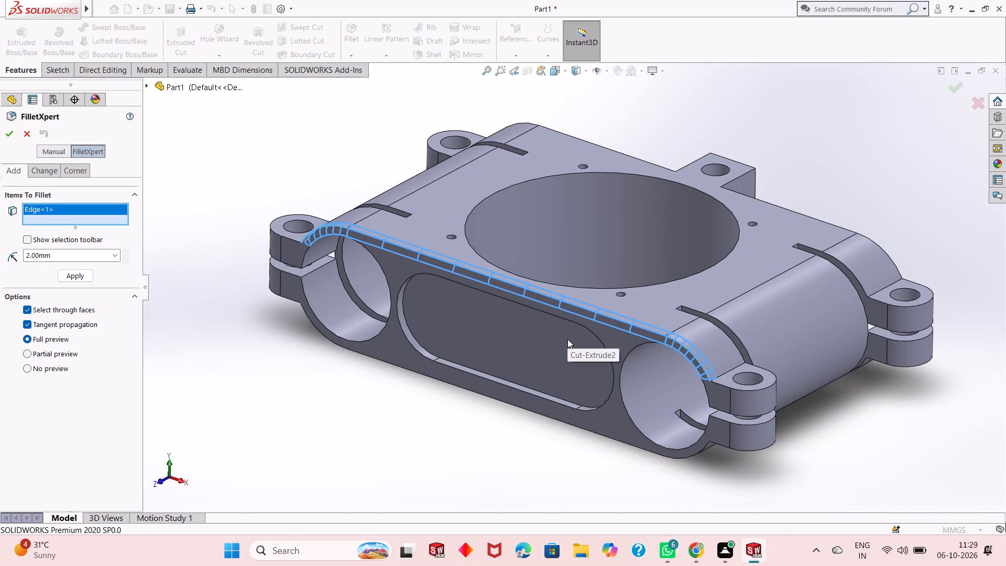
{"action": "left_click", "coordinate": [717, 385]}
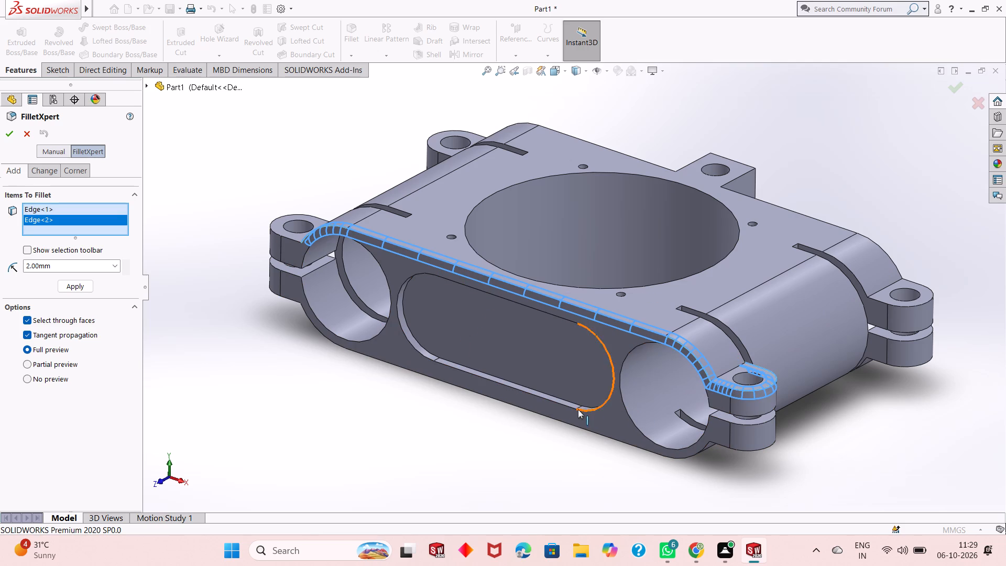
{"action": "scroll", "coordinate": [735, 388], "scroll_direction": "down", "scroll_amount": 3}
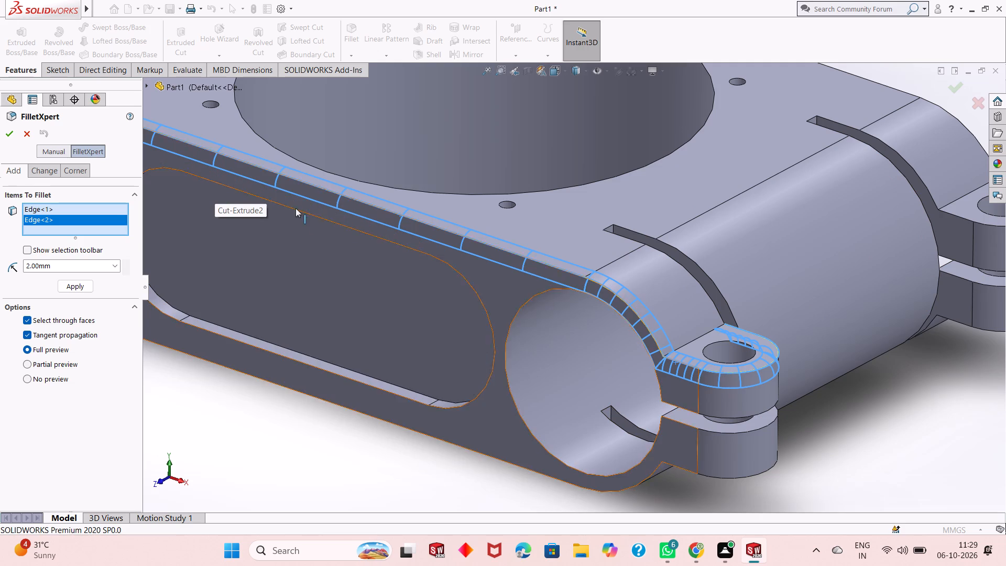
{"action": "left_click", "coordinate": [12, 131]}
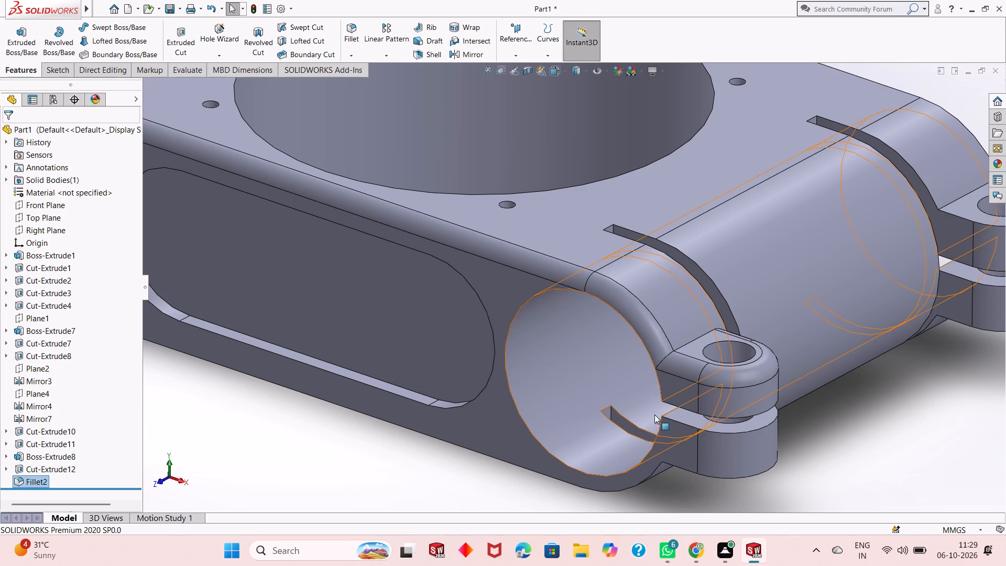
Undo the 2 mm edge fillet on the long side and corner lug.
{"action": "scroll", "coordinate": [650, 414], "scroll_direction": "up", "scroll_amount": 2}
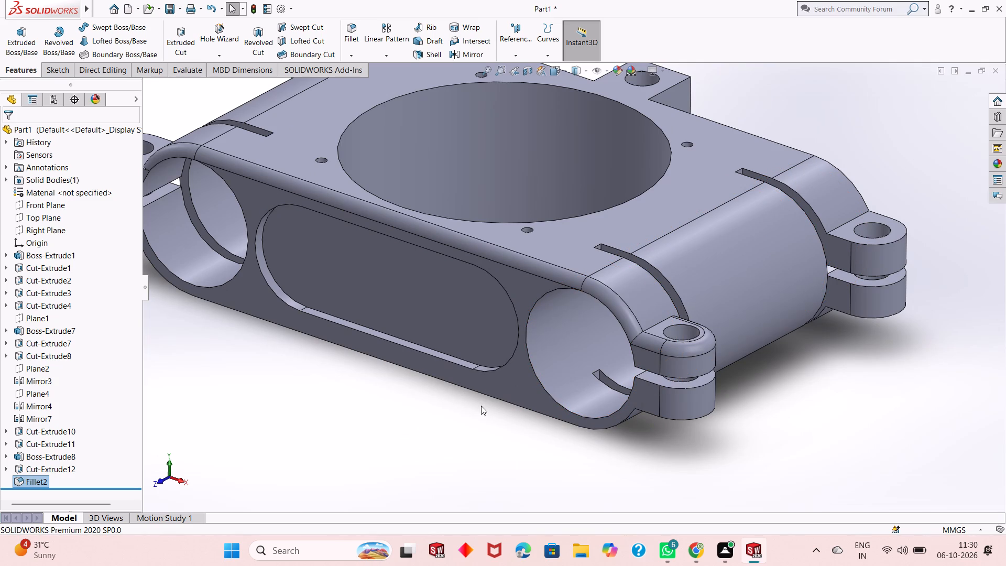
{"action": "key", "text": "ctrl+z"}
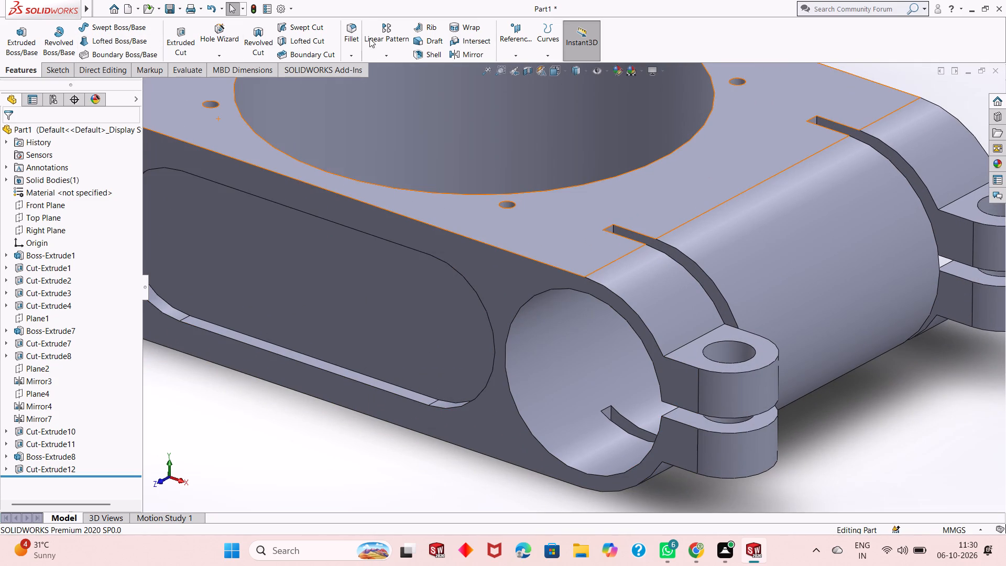
Apply a 2 mm fillet to the slotted long side's upper edge, the adjoining lug's top outer edge and the lug's joint with the curved end.
{"action": "left_click", "coordinate": [353, 38]}
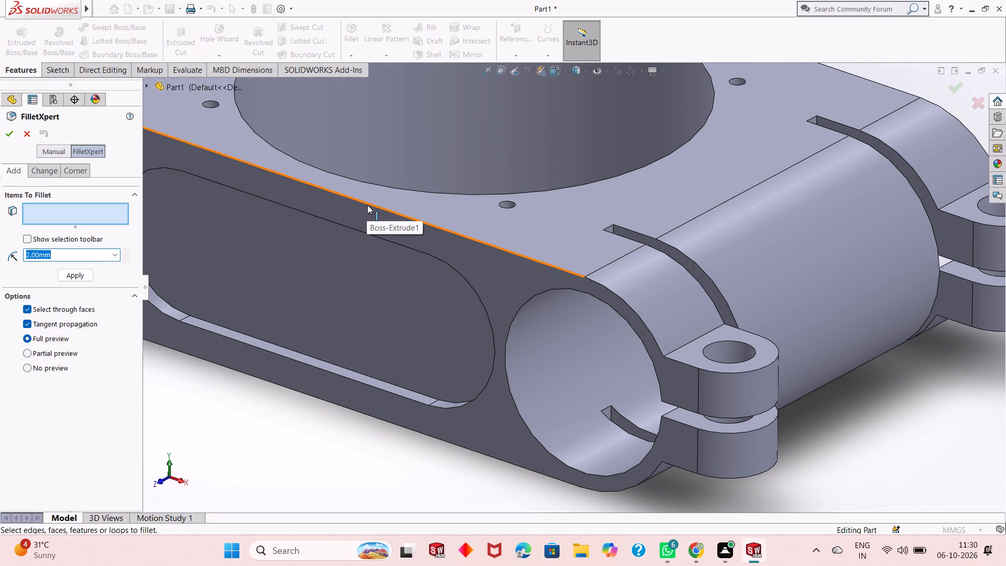
{"action": "left_click", "coordinate": [367, 205]}
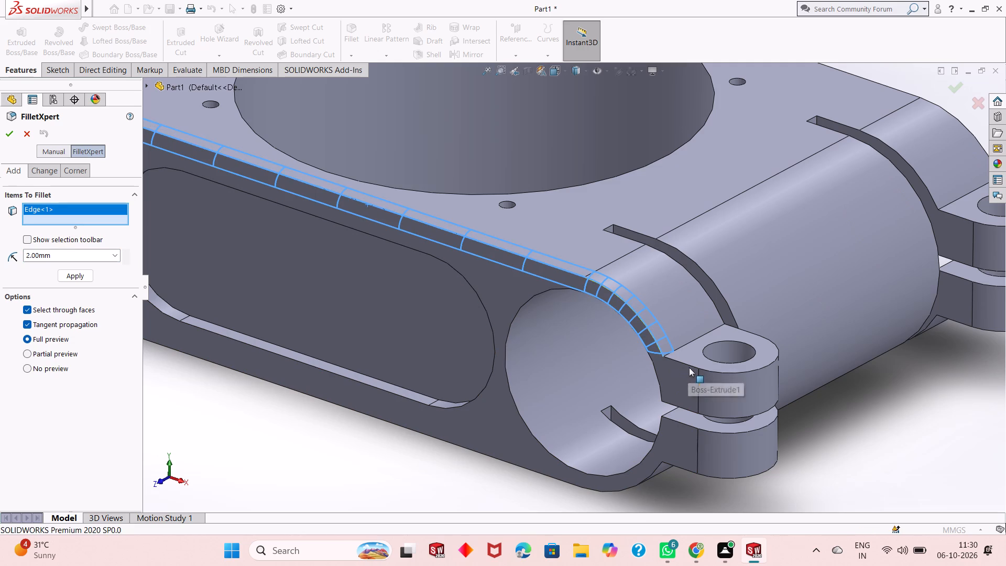
{"action": "left_click", "coordinate": [685, 362]}
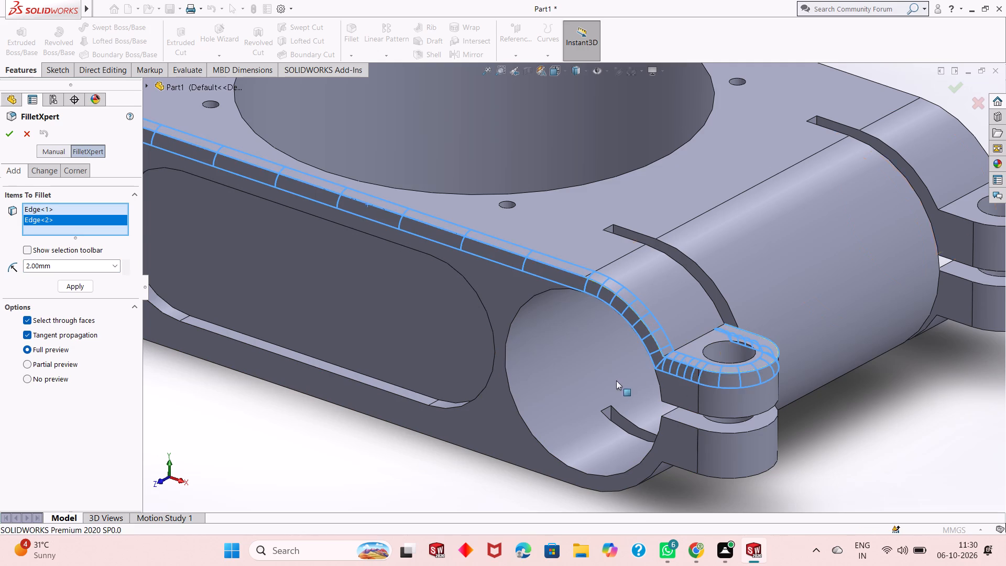
{"action": "scroll", "coordinate": [614, 377], "scroll_direction": "up", "scroll_amount": 2}
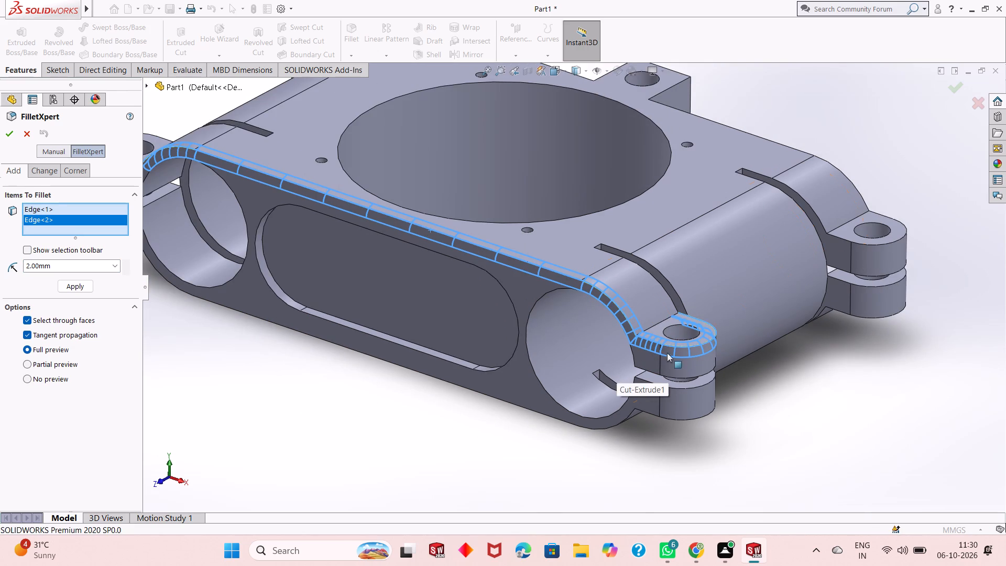
{"action": "left_click", "coordinate": [655, 325]}
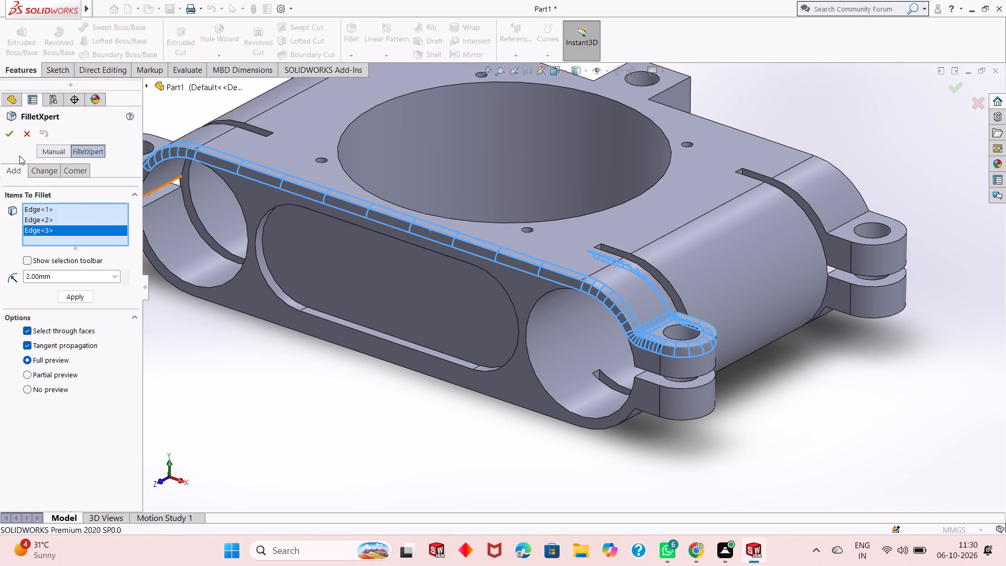
{"action": "left_click", "coordinate": [10, 139]}
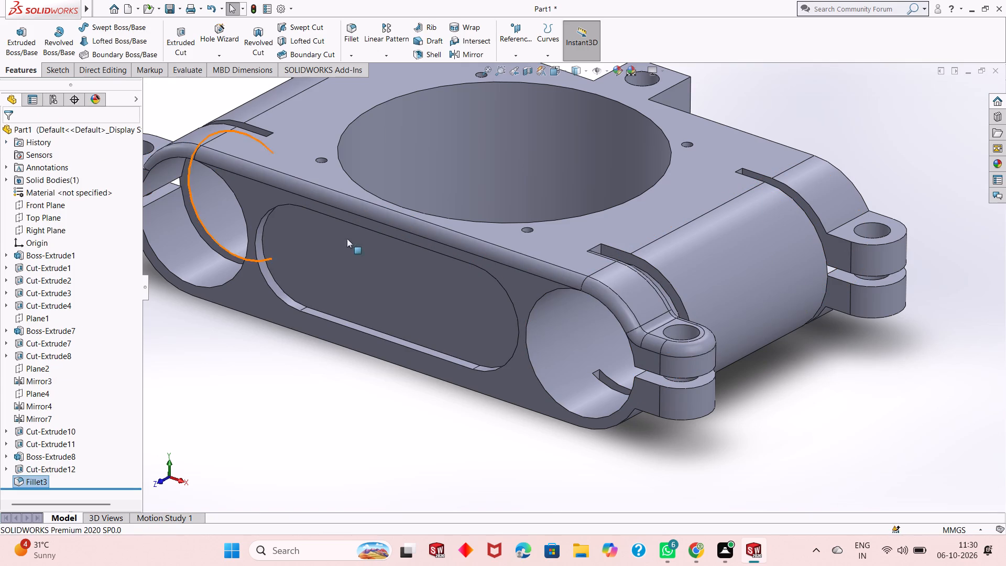
{"action": "scroll", "coordinate": [687, 334], "scroll_direction": "down", "scroll_amount": 4}
{"action": "middle_click_drag", "start_coordinate": [650, 334], "coordinate": [587, 358]}
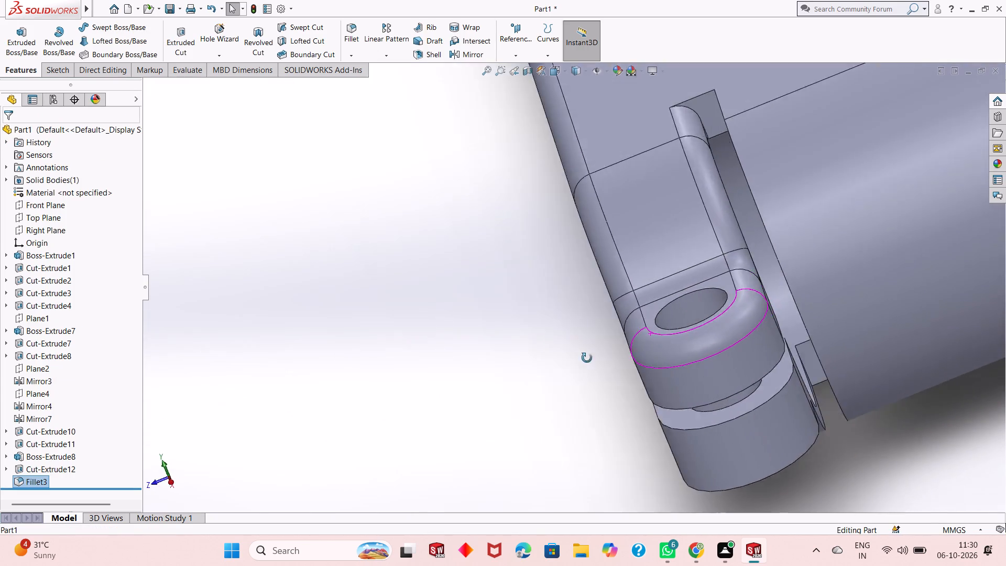
{"action": "middle_click_drag", "start_coordinate": [587, 358], "coordinate": [568, 369]}
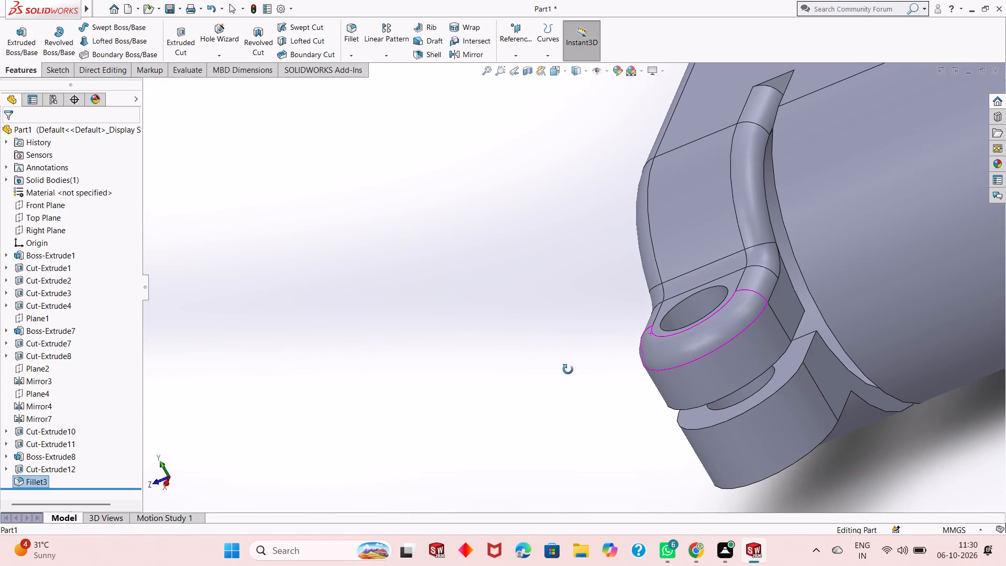
Change the radius of the existing fillet on the slotted long side and corner lug to 1 mm.
{"action": "middle_click_drag", "start_coordinate": [568, 369], "coordinate": [600, 351]}
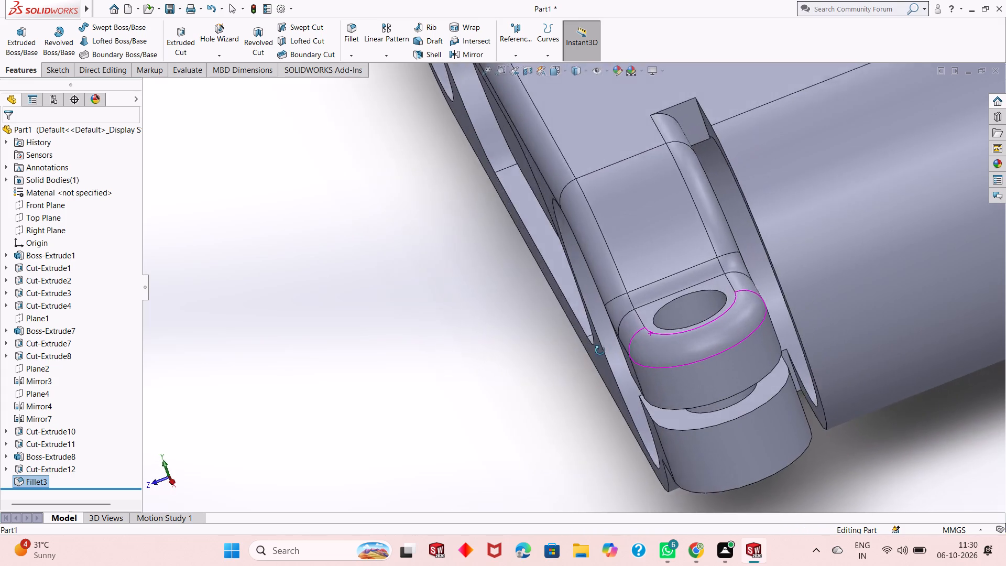
{"action": "middle_click_drag", "start_coordinate": [600, 351], "coordinate": [679, 346]}
{"action": "scroll", "coordinate": [648, 364], "scroll_direction": "up", "scroll_amount": 1}
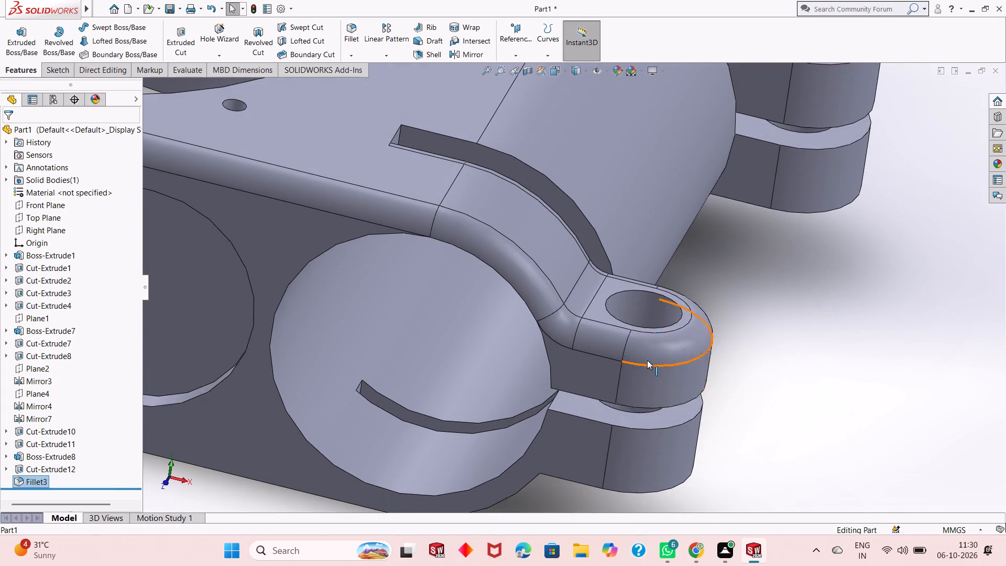
{"action": "scroll", "coordinate": [647, 360], "scroll_direction": "up", "scroll_amount": 1}
{"action": "middle_click_drag", "start_coordinate": [759, 395], "coordinate": [733, 388]}
{"action": "scroll", "coordinate": [668, 383], "scroll_direction": "up", "scroll_amount": 4}
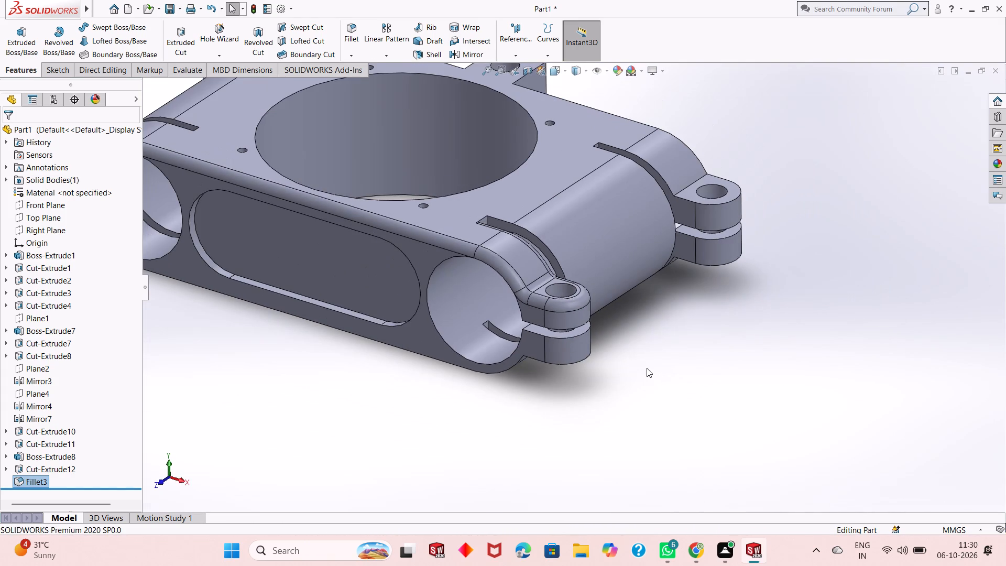
{"action": "left_click", "coordinate": [252, 420]}
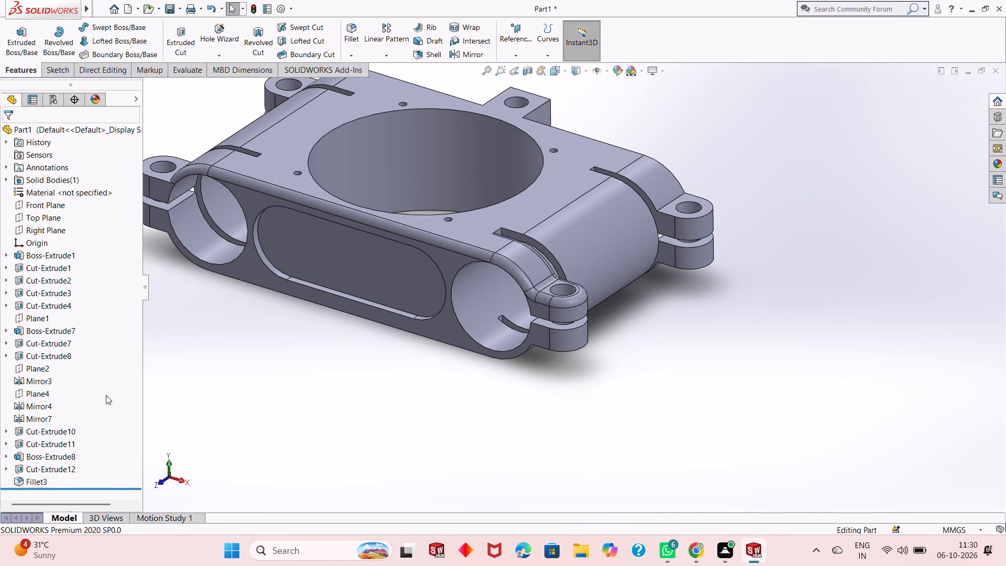
{"action": "left_click", "coordinate": [41, 484]}
{"action": "left_click", "coordinate": [50, 453]}
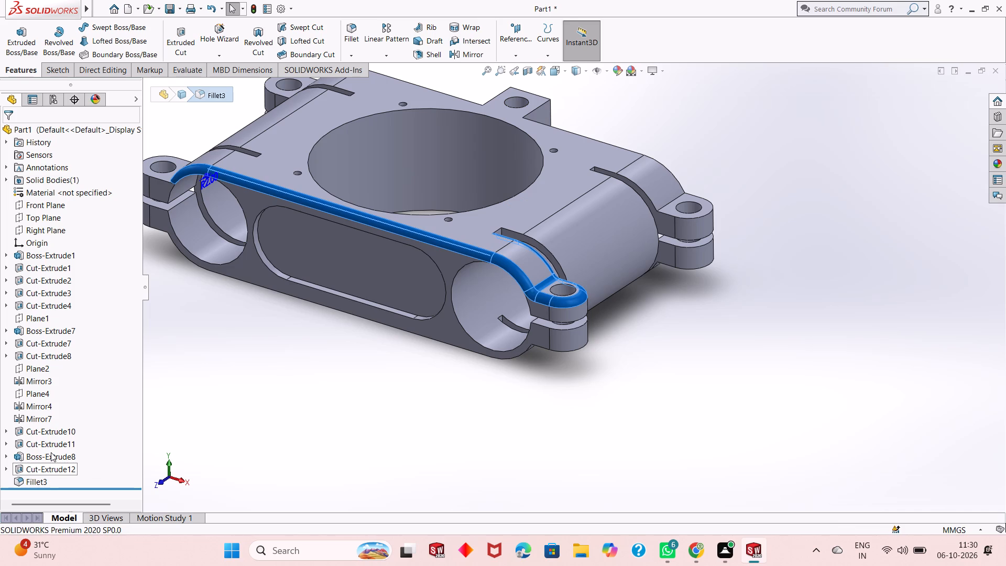
{"action": "key", "text": "1"}
{"action": "key", "text": "Return"}
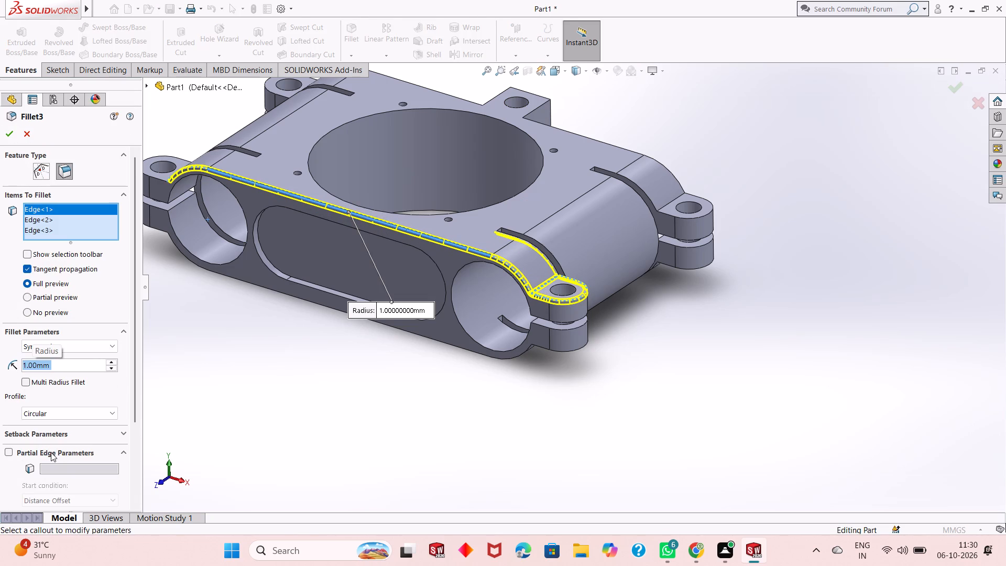
{"action": "left_click", "coordinate": [9, 135]}
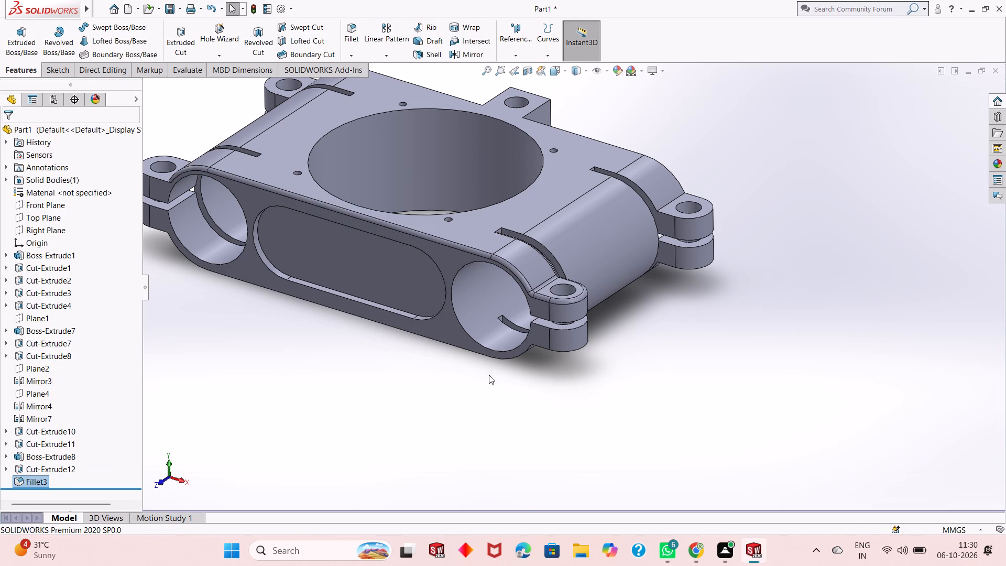
Reopen the 1 mm fillet and add the slotted side's lower edge, the same corner lug's bottom outer edge and its joint with the curved end.
{"action": "scroll", "coordinate": [346, 189], "scroll_direction": "down", "scroll_amount": 2}
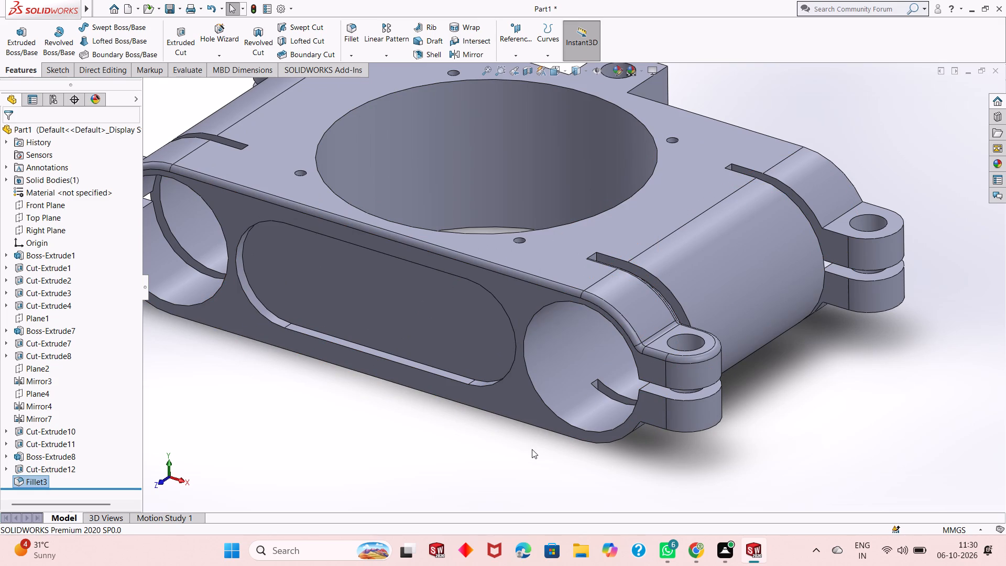
{"action": "middle_click_drag", "start_coordinate": [533, 437], "coordinate": [532, 413]}
{"action": "left_click", "coordinate": [27, 486]}
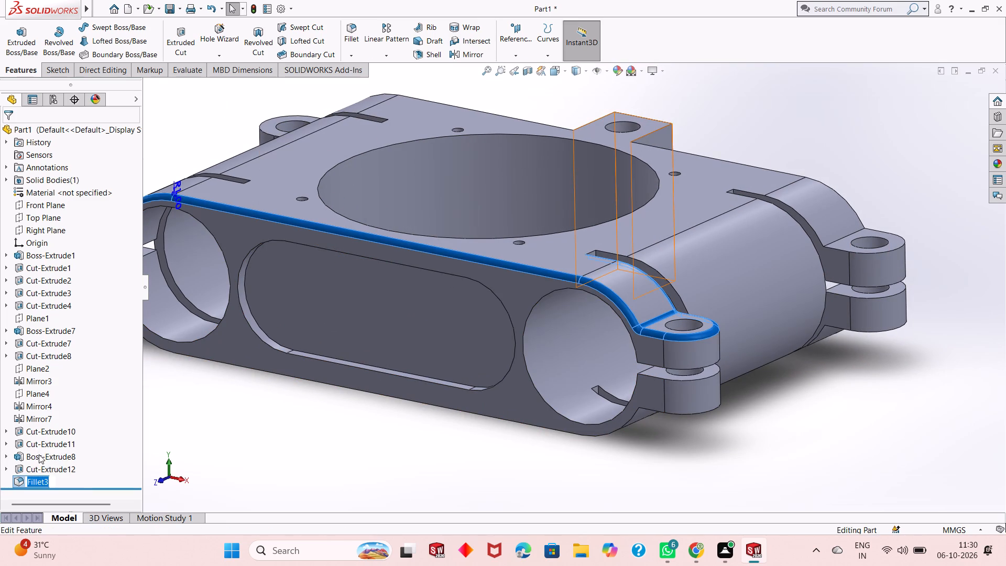
{"action": "triple_click", "coordinate": [242, 426]}
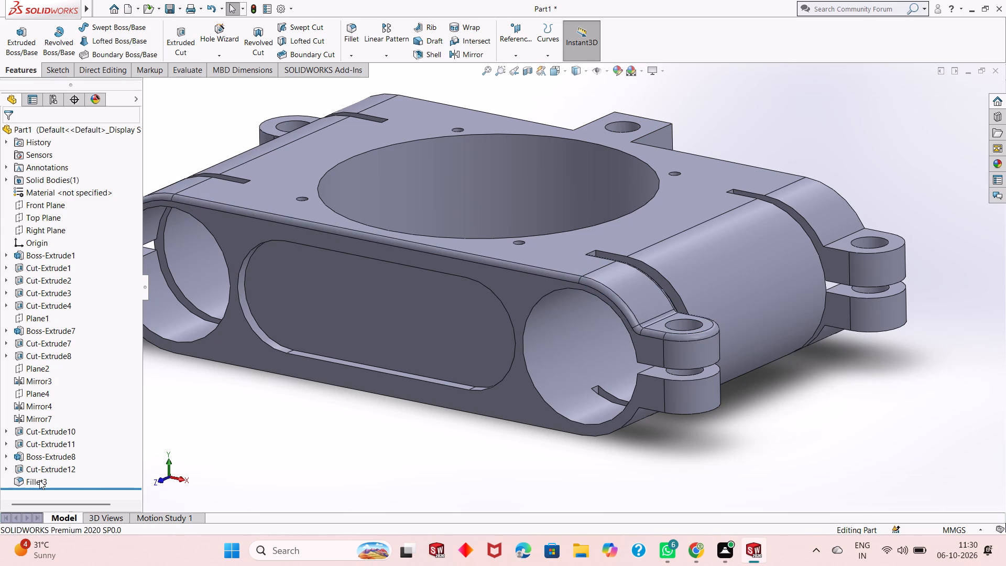
{"action": "left_click", "coordinate": [39, 480]}
{"action": "left_click", "coordinate": [50, 451]}
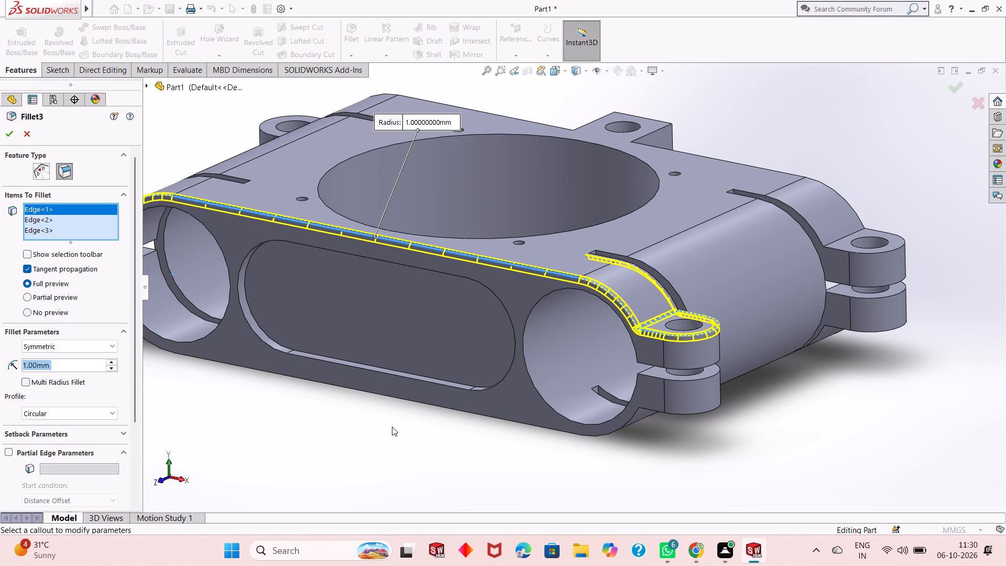
{"action": "middle_click_drag", "start_coordinate": [419, 423], "coordinate": [424, 337]}
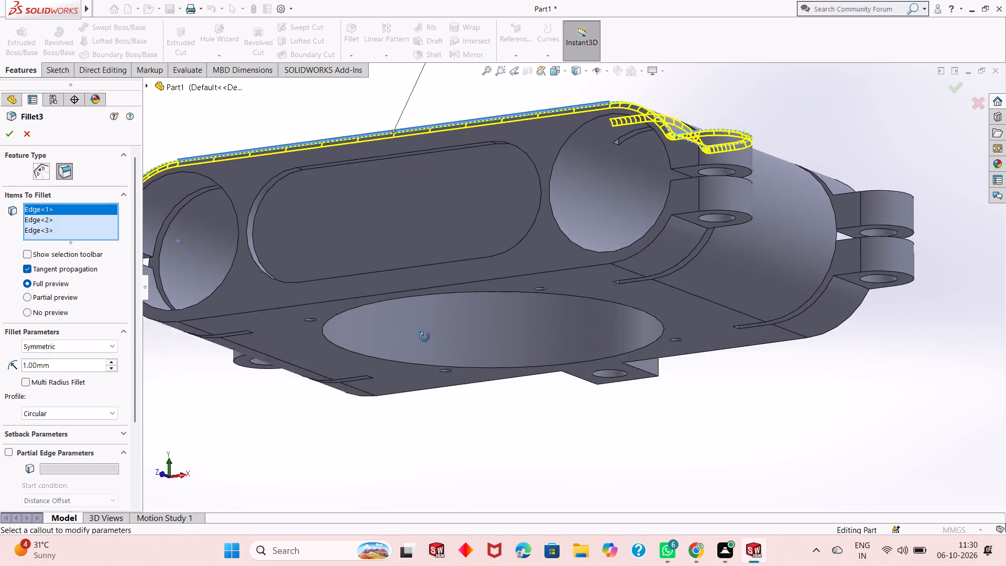
{"action": "middle_click_drag", "start_coordinate": [424, 337], "coordinate": [422, 310]}
{"action": "scroll", "coordinate": [467, 237], "scroll_direction": "down", "scroll_amount": 3}
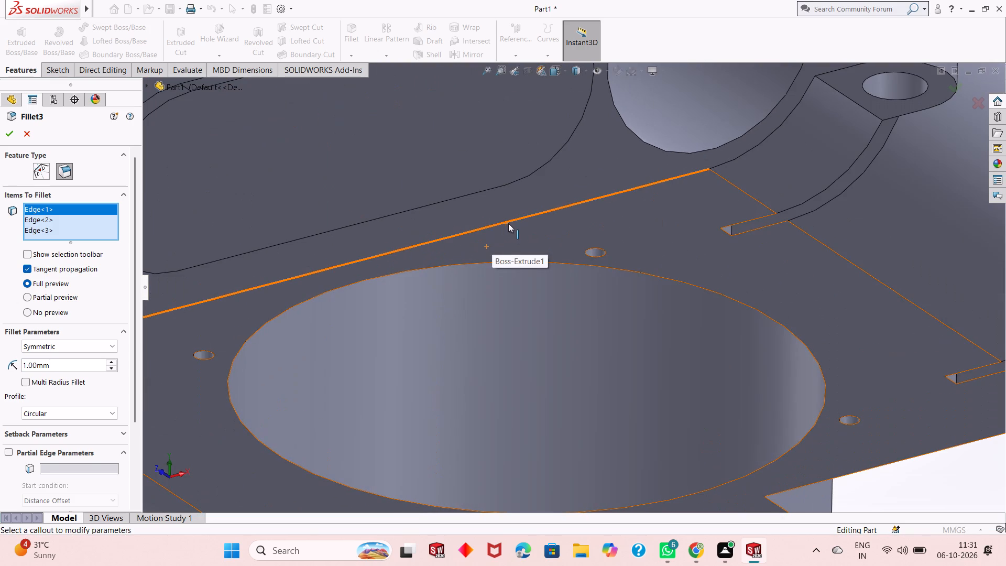
{"action": "left_click", "coordinate": [509, 222]}
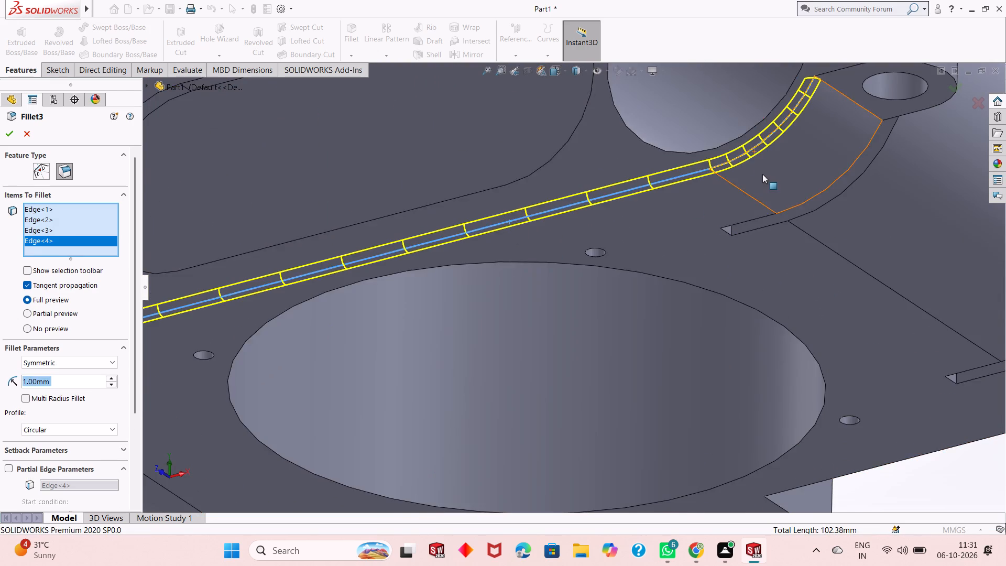
{"action": "scroll", "coordinate": [760, 175], "scroll_direction": "up", "scroll_amount": 3}
{"action": "scroll", "coordinate": [792, 136], "scroll_direction": "down", "scroll_amount": 2}
{"action": "scroll", "coordinate": [730, 148], "scroll_direction": "down", "scroll_amount": 2}
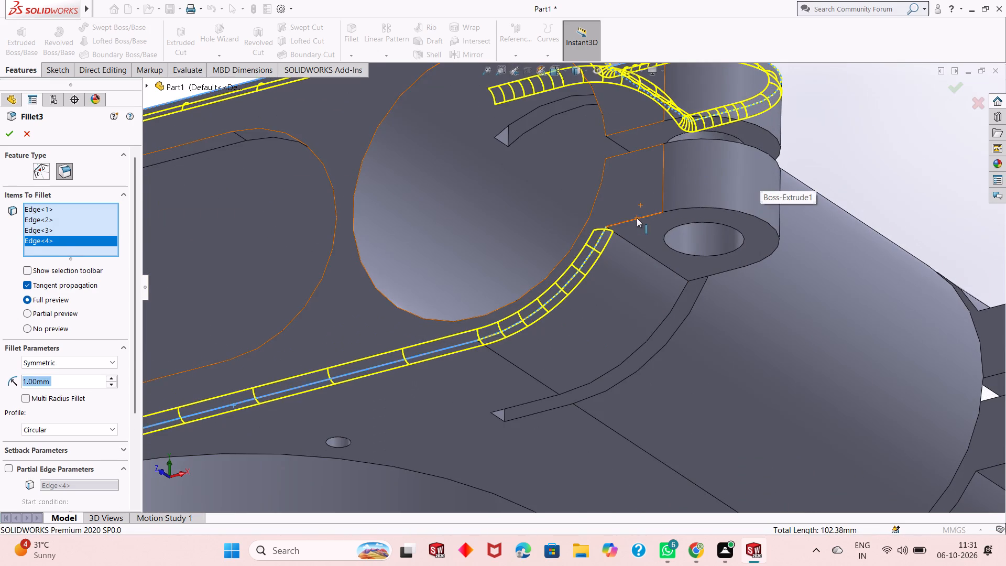
{"action": "left_click", "coordinate": [638, 219]}
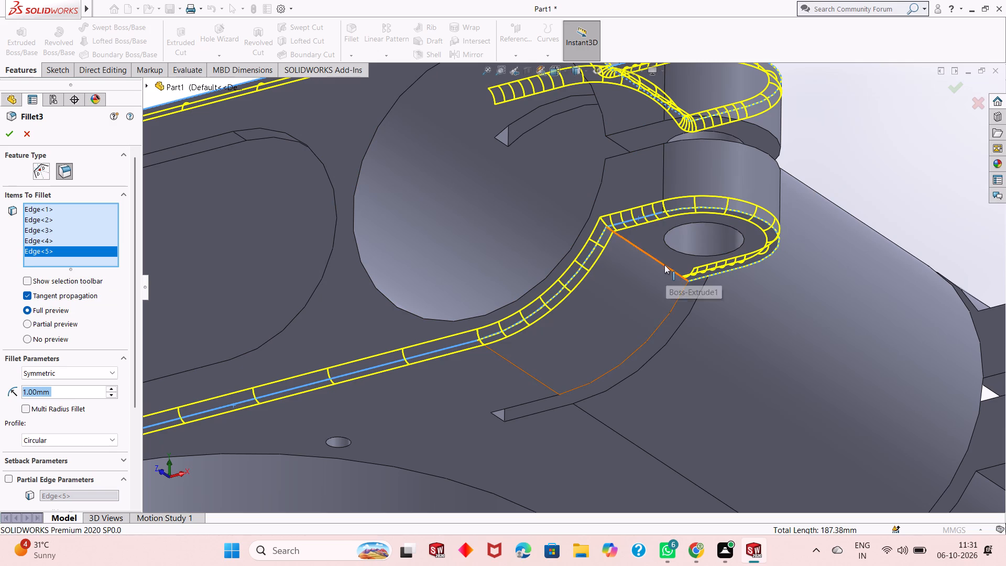
{"action": "left_click", "coordinate": [660, 264]}
Add the top joint edge between the curved end and the lug at the slotted side's opposite end to the fillet.
{"action": "scroll", "coordinate": [655, 279], "scroll_direction": "up", "scroll_amount": 3}
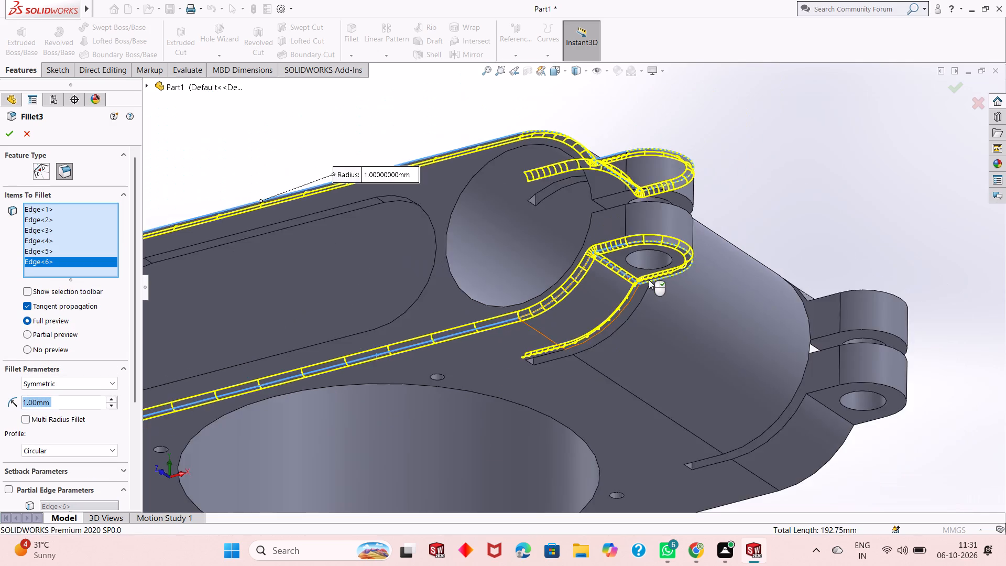
{"action": "scroll", "coordinate": [649, 280], "scroll_direction": "up", "scroll_amount": 4}
{"action": "middle_click_drag", "start_coordinate": [465, 283], "coordinate": [468, 293]}
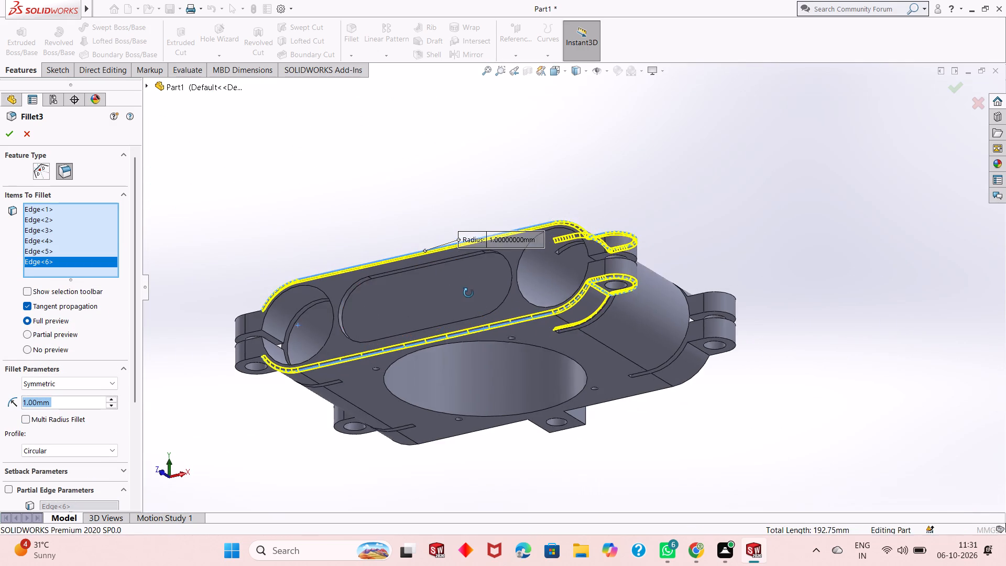
{"action": "middle_click_drag", "start_coordinate": [468, 293], "coordinate": [529, 302]}
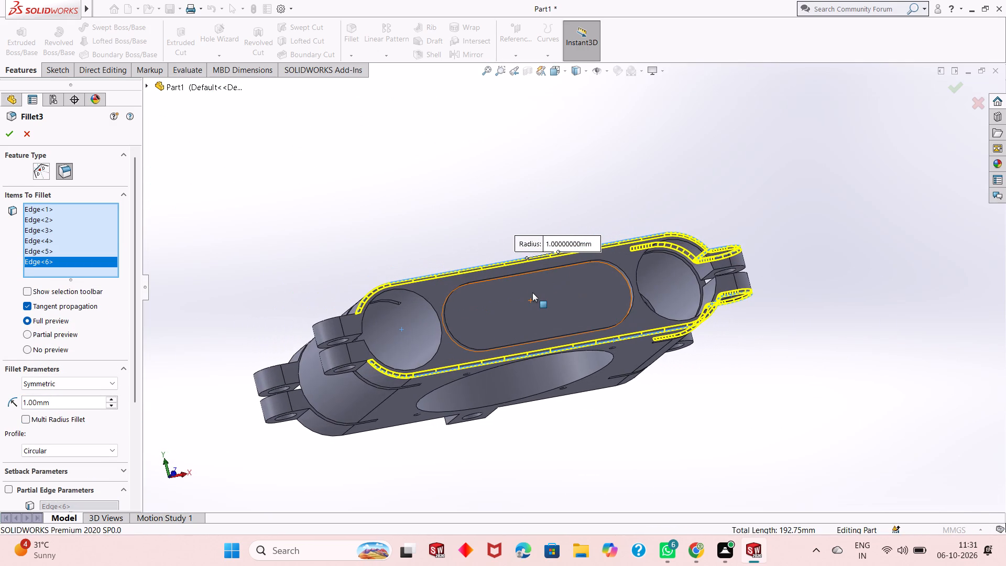
{"action": "scroll", "coordinate": [354, 325], "scroll_direction": "down", "scroll_amount": 5}
{"action": "middle_click_drag", "start_coordinate": [396, 302], "coordinate": [397, 332]}
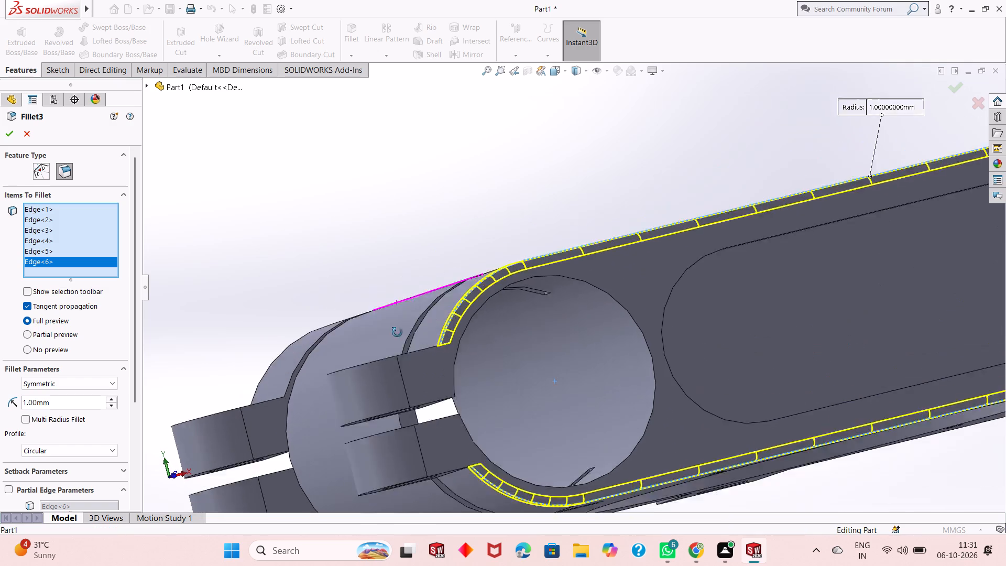
{"action": "middle_click_drag", "start_coordinate": [397, 332], "coordinate": [401, 384]}
{"action": "scroll", "coordinate": [401, 384], "scroll_direction": "up", "scroll_amount": 2}
{"action": "middle_click_drag", "start_coordinate": [506, 467], "coordinate": [506, 488]}
{"action": "scroll", "coordinate": [504, 438], "scroll_direction": "up", "scroll_amount": 1}
{"action": "scroll", "coordinate": [504, 438], "scroll_direction": "down", "scroll_amount": 3}
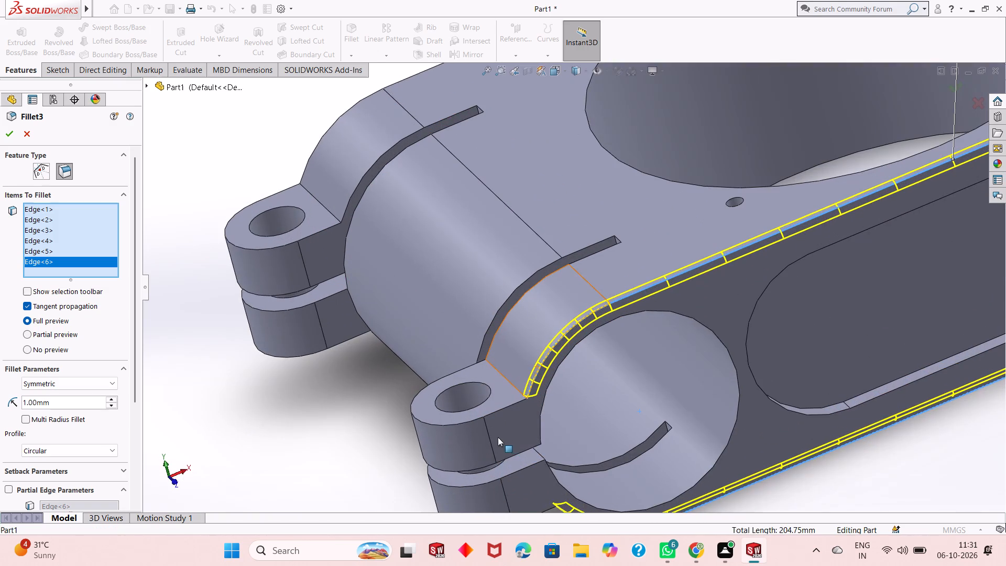
{"action": "scroll", "coordinate": [495, 432], "scroll_direction": "down", "scroll_amount": 2}
{"action": "left_click", "coordinate": [520, 340]}
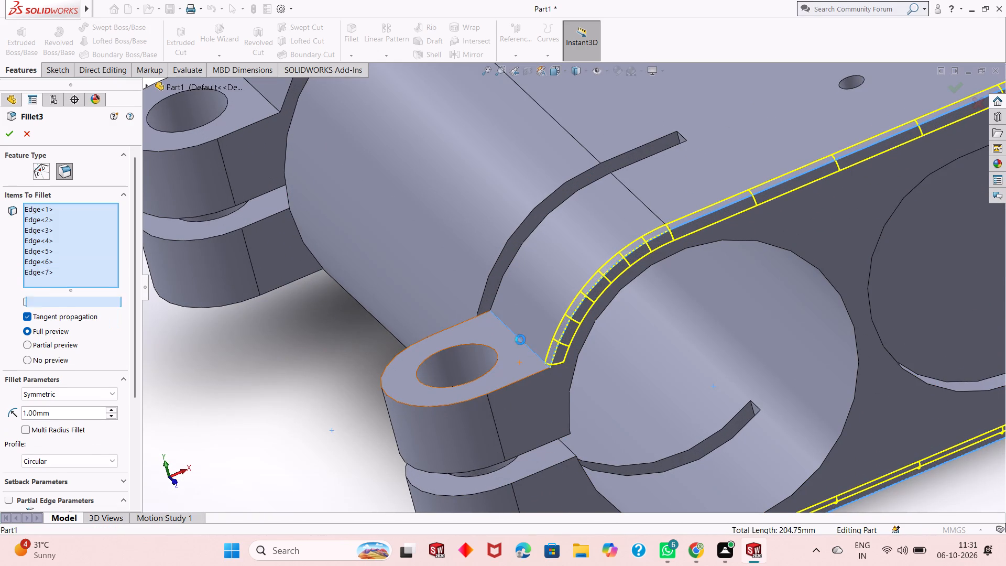
Add the bottom joint edge of that same lug with the curved end to the fillet.
{"action": "scroll", "coordinate": [508, 409], "scroll_direction": "up", "scroll_amount": 2}
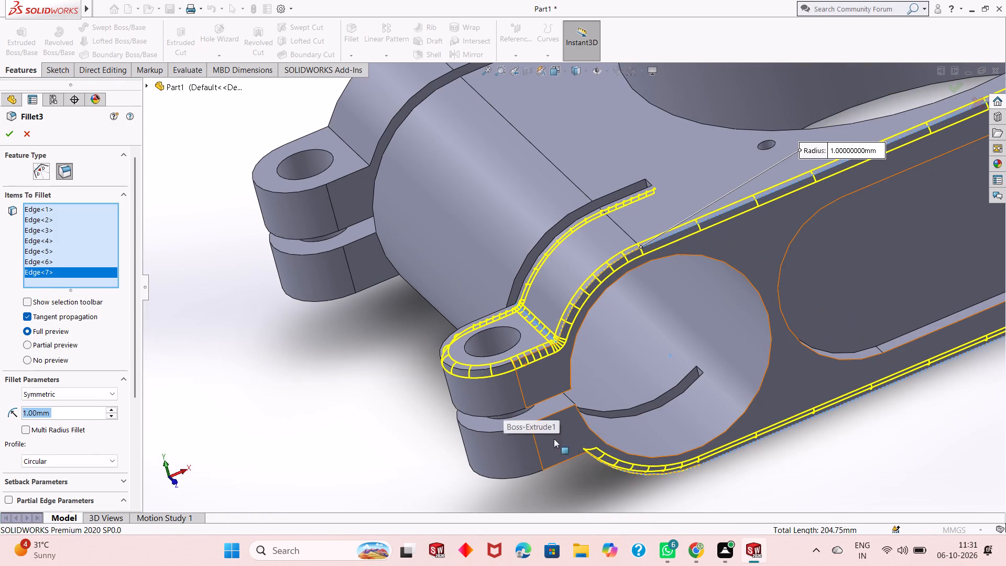
{"action": "middle_click_drag", "start_coordinate": [565, 444], "coordinate": [545, 273]}
{"action": "scroll", "coordinate": [578, 443], "scroll_direction": "up", "scroll_amount": 2}
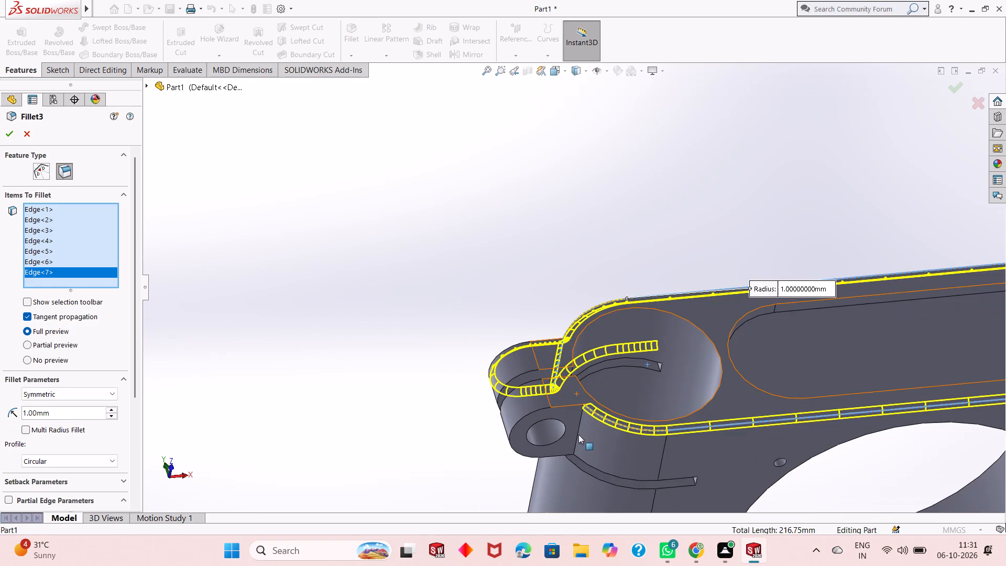
{"action": "scroll", "coordinate": [576, 433], "scroll_direction": "down", "scroll_amount": 5}
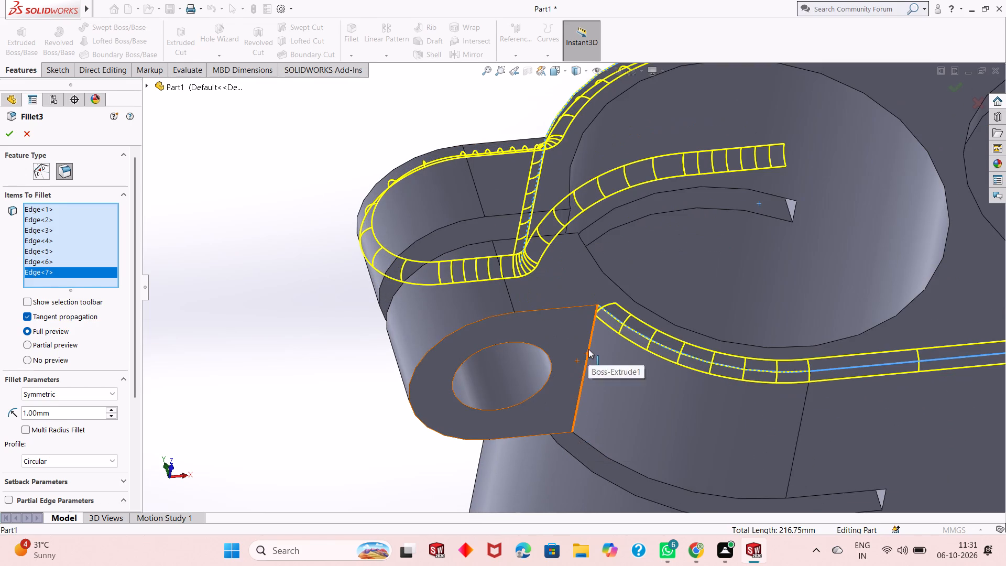
{"action": "left_click", "coordinate": [588, 349]}
Add the top joint edge and top outer edge of the other lug on the same curved end to the fillet.
{"action": "scroll", "coordinate": [509, 374], "scroll_direction": "up", "scroll_amount": 3}
{"action": "middle_click_drag", "start_coordinate": [591, 239], "coordinate": [586, 263]}
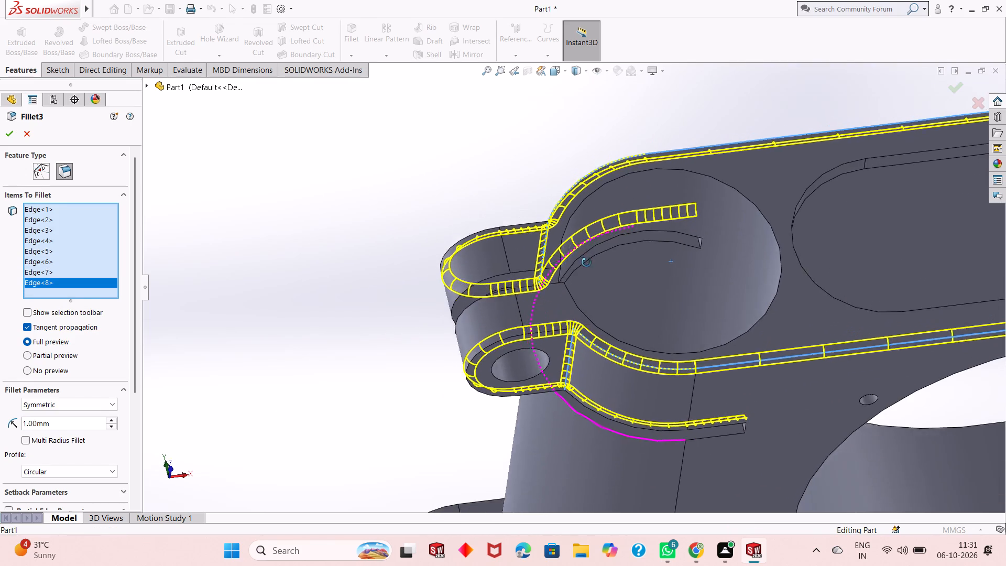
{"action": "middle_click_drag", "start_coordinate": [586, 263], "coordinate": [599, 342]}
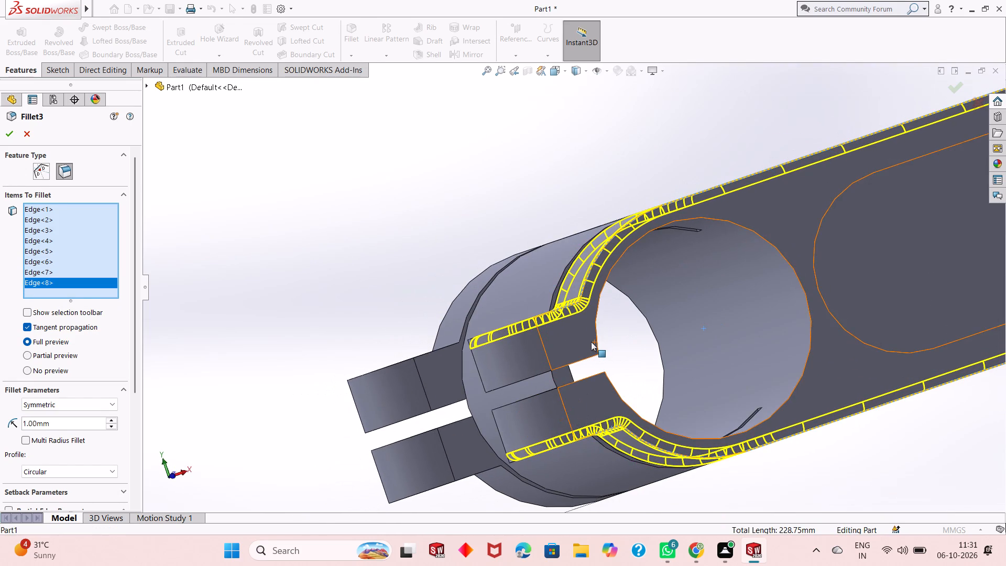
{"action": "scroll", "coordinate": [560, 349], "scroll_direction": "up", "scroll_amount": 3}
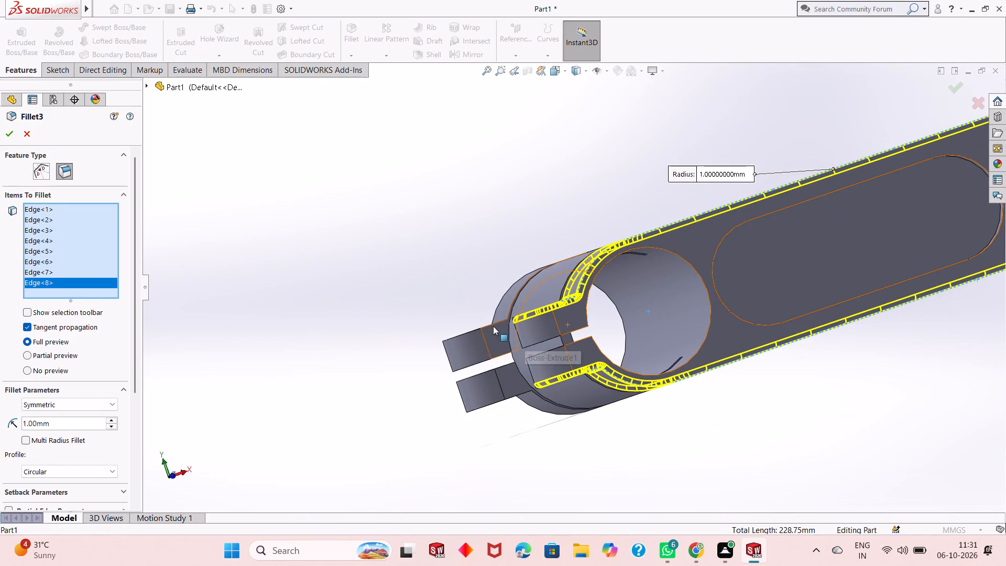
{"action": "scroll", "coordinate": [614, 336], "scroll_direction": "up", "scroll_amount": 1}
{"action": "middle_click_drag", "start_coordinate": [549, 336], "coordinate": [589, 331]}
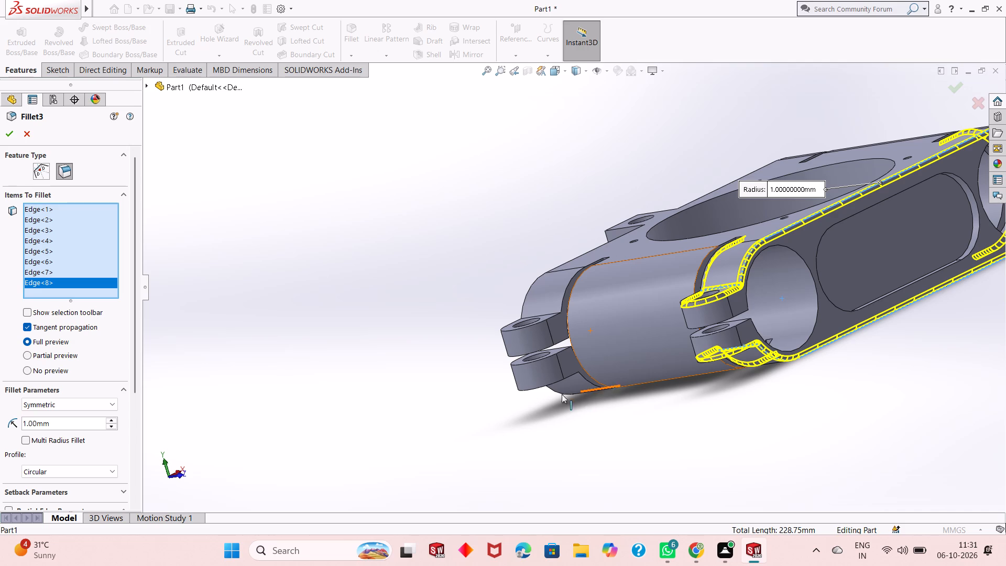
{"action": "middle_click_drag", "start_coordinate": [542, 339], "coordinate": [545, 393]}
{"action": "scroll", "coordinate": [562, 378], "scroll_direction": "down", "scroll_amount": 5}
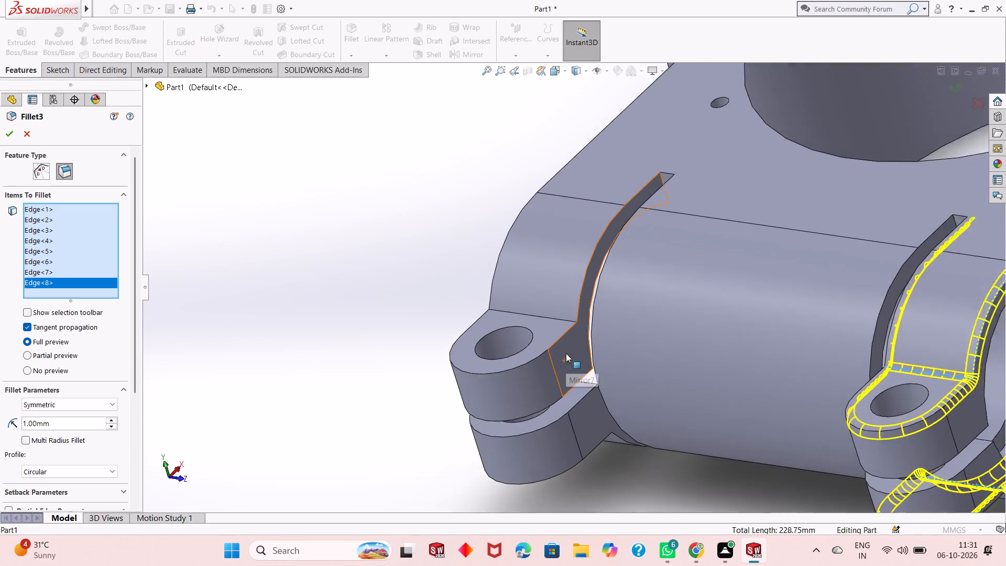
{"action": "scroll", "coordinate": [566, 353], "scroll_direction": "down", "scroll_amount": 2}
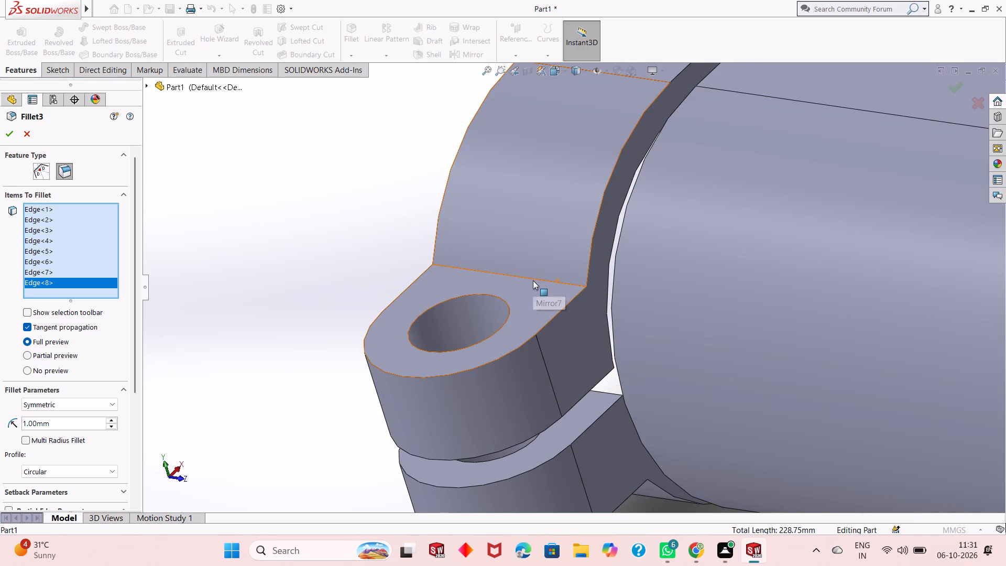
{"action": "left_click", "coordinate": [533, 279]}
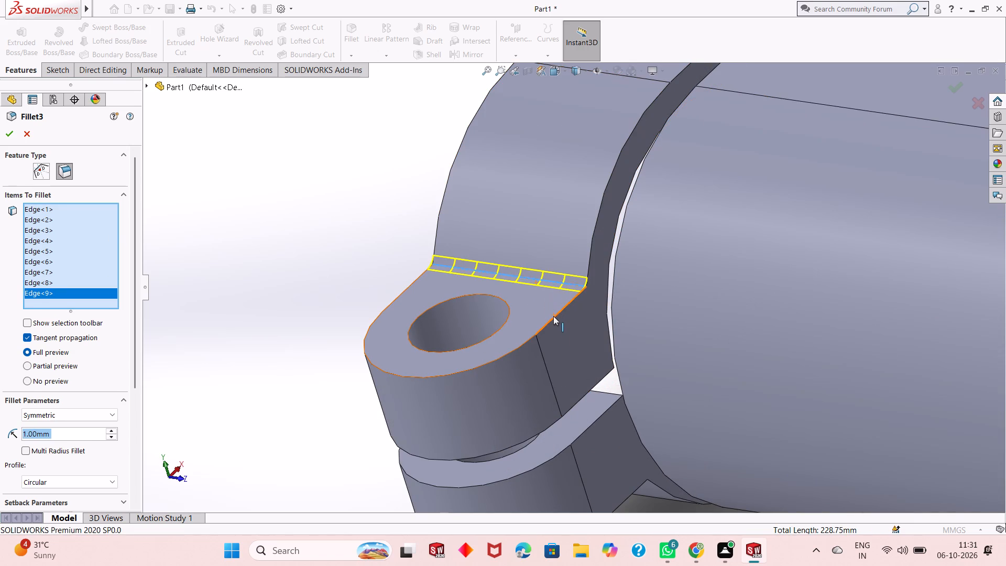
{"action": "left_click", "coordinate": [399, 293]}
Add the same lug's bottom outer edge and its bottom joint edge with the curved end to the 1 mm fillet.
{"action": "scroll", "coordinate": [560, 358], "scroll_direction": "up", "scroll_amount": 1}
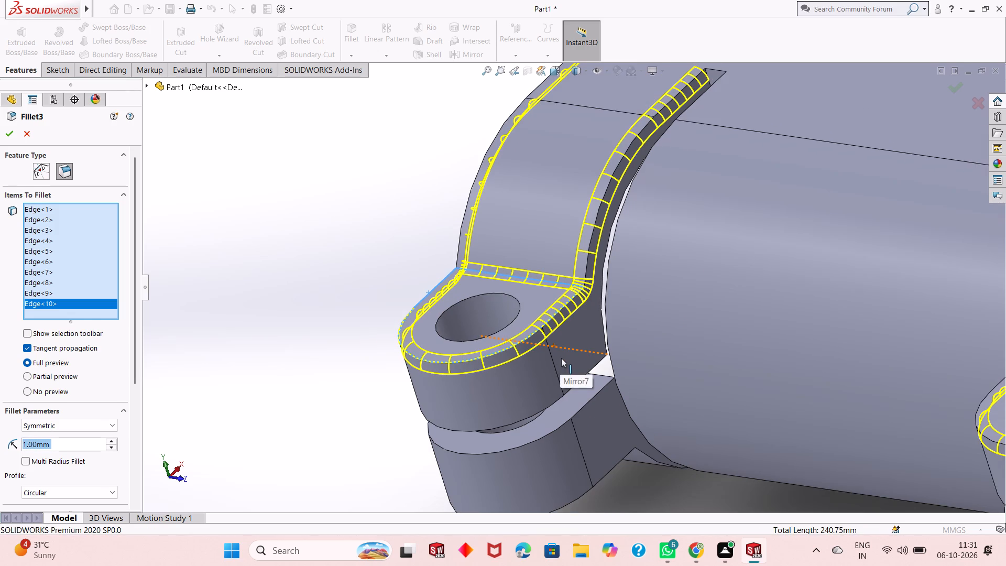
{"action": "scroll", "coordinate": [526, 360], "scroll_direction": "up", "scroll_amount": 2}
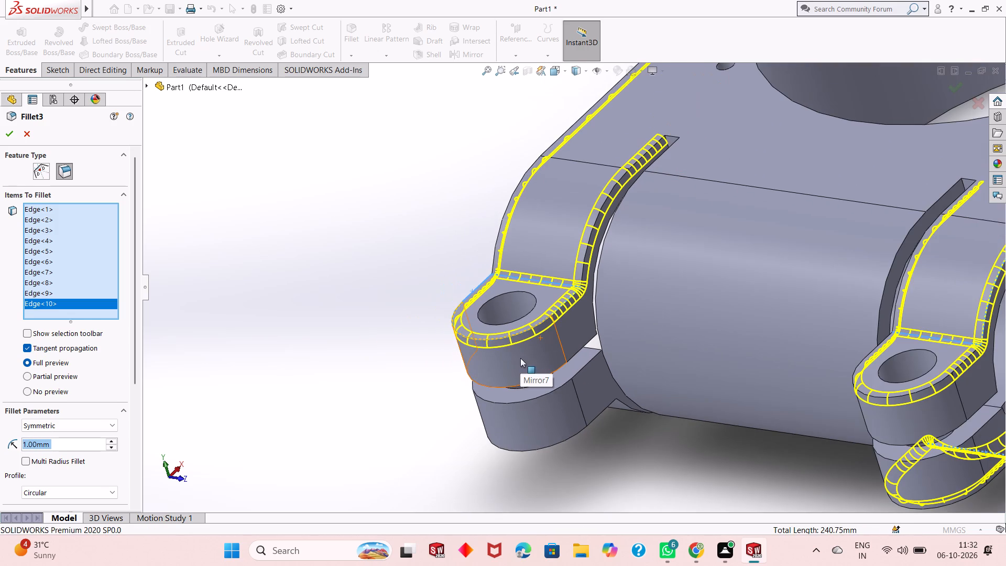
{"action": "middle_click_drag", "start_coordinate": [578, 412], "coordinate": [577, 365]}
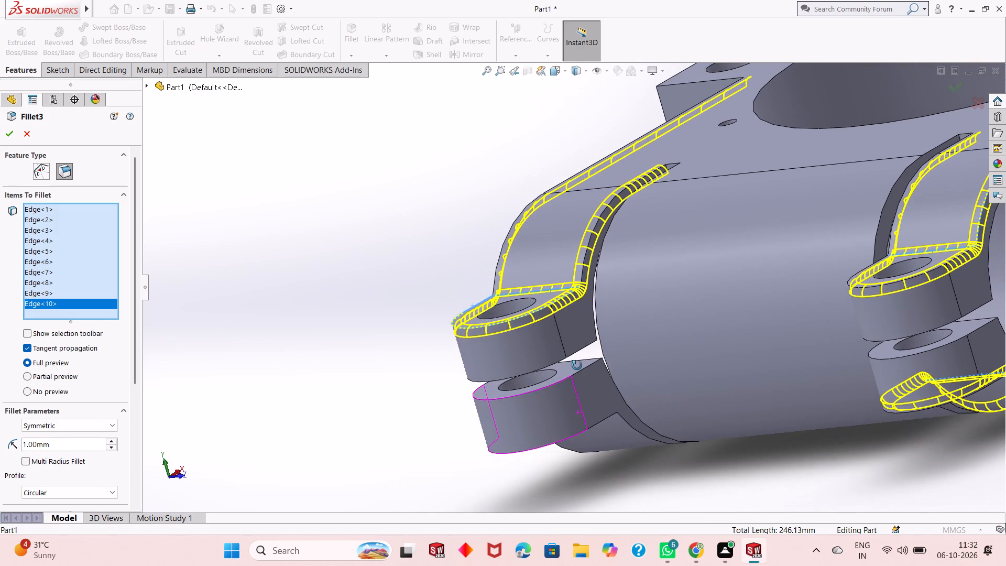
{"action": "middle_click_drag", "start_coordinate": [577, 365], "coordinate": [588, 312]}
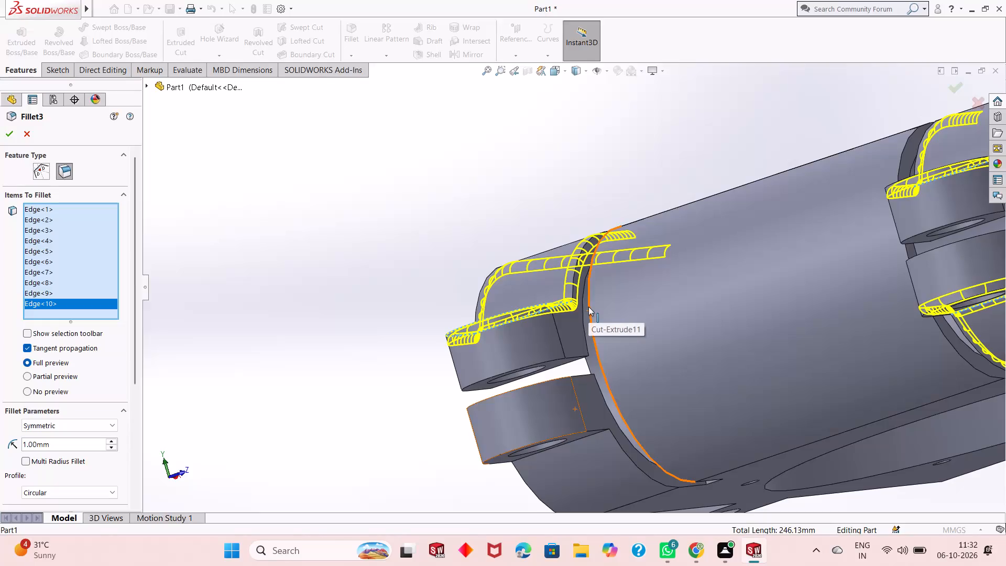
{"action": "middle_click_drag", "start_coordinate": [550, 378], "coordinate": [622, 382]}
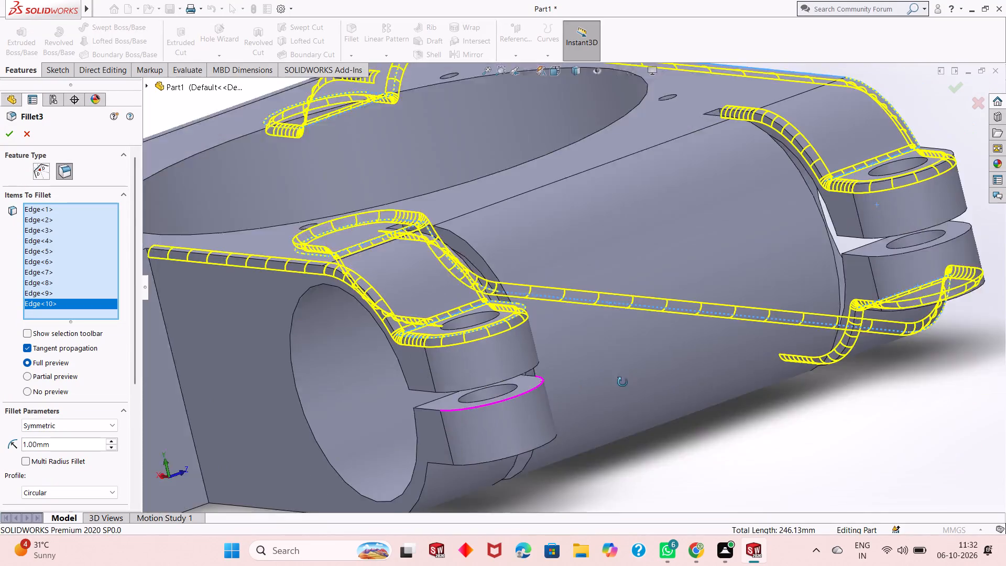
{"action": "middle_click_drag", "start_coordinate": [622, 382], "coordinate": [551, 299]}
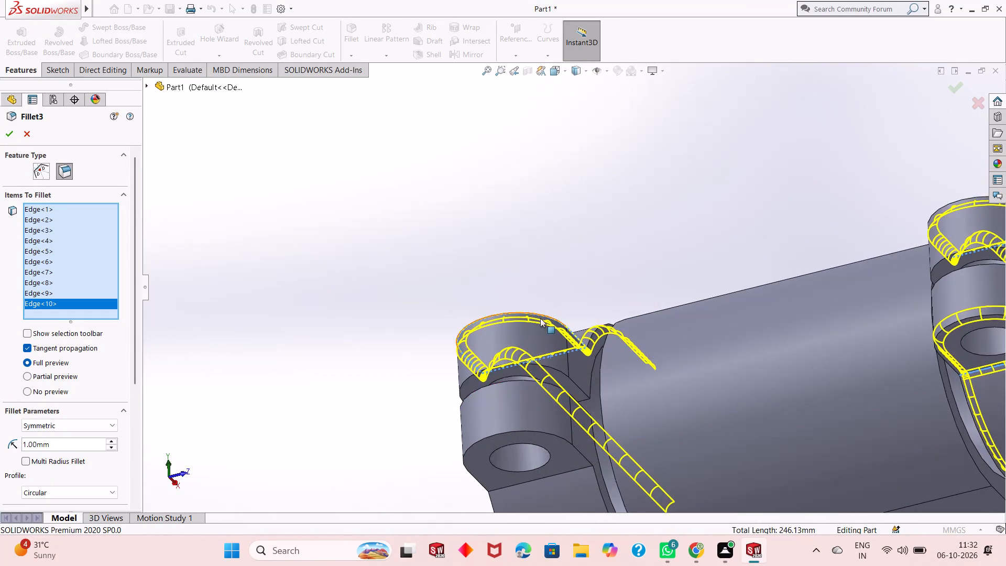
{"action": "scroll", "coordinate": [540, 318], "scroll_direction": "up", "scroll_amount": 2}
{"action": "scroll", "coordinate": [581, 420], "scroll_direction": "down", "scroll_amount": 7}
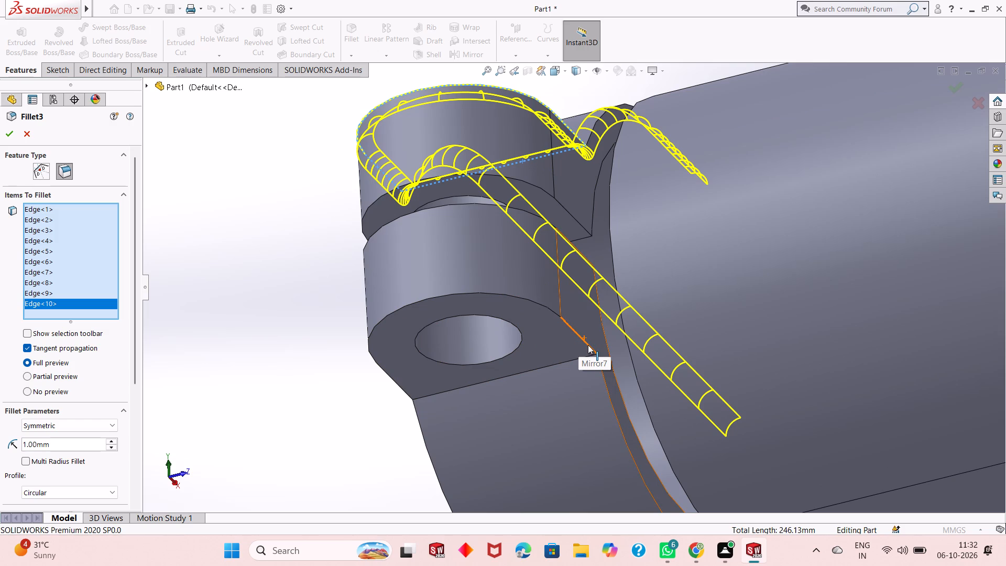
{"action": "left_click", "coordinate": [588, 345]}
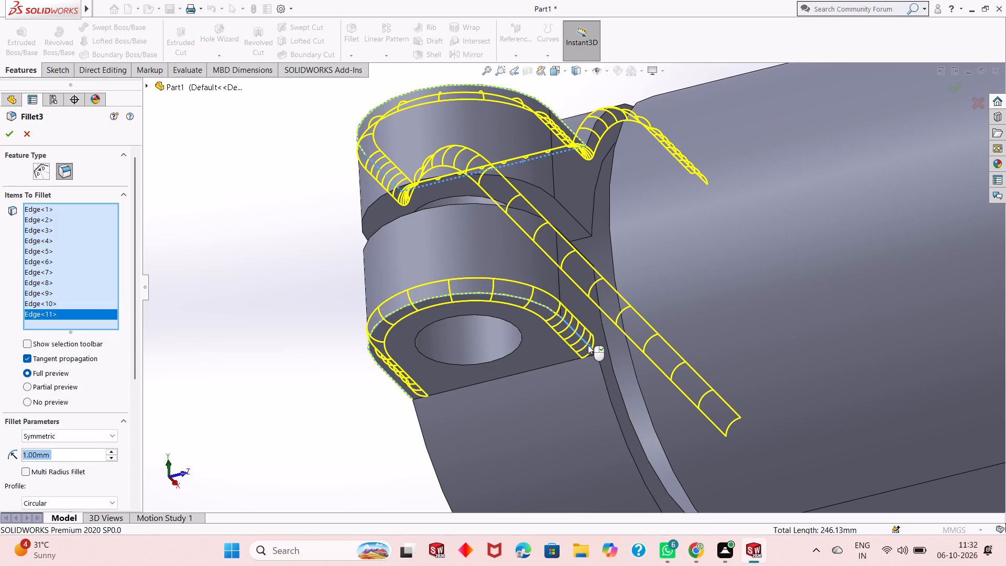
{"action": "left_click", "coordinate": [522, 371]}
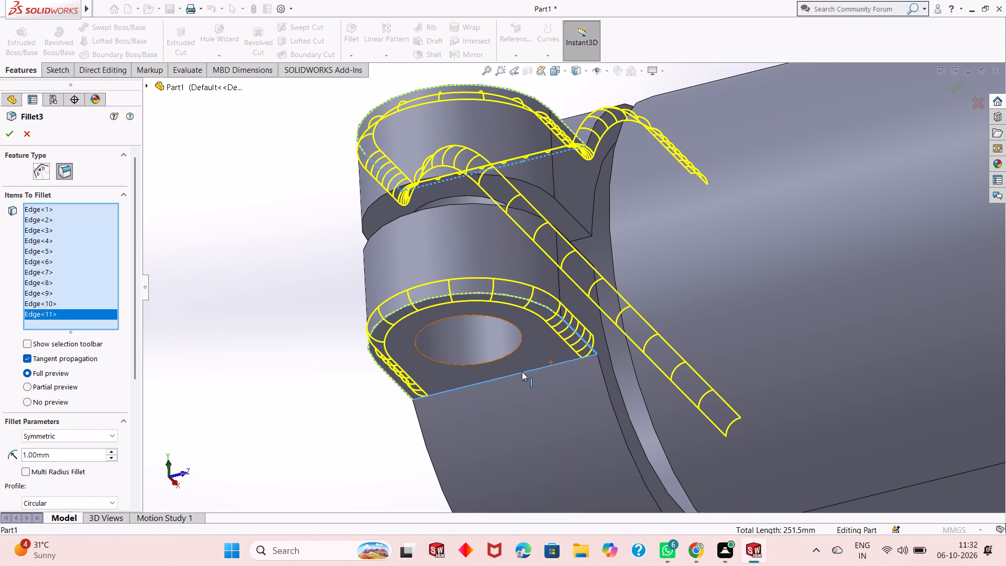
Add the top joint edge and top outer edge of the remaining unrounded corner lug, on the drilled block's side, to the fillet.
{"action": "scroll", "coordinate": [584, 360], "scroll_direction": "up", "scroll_amount": 6}
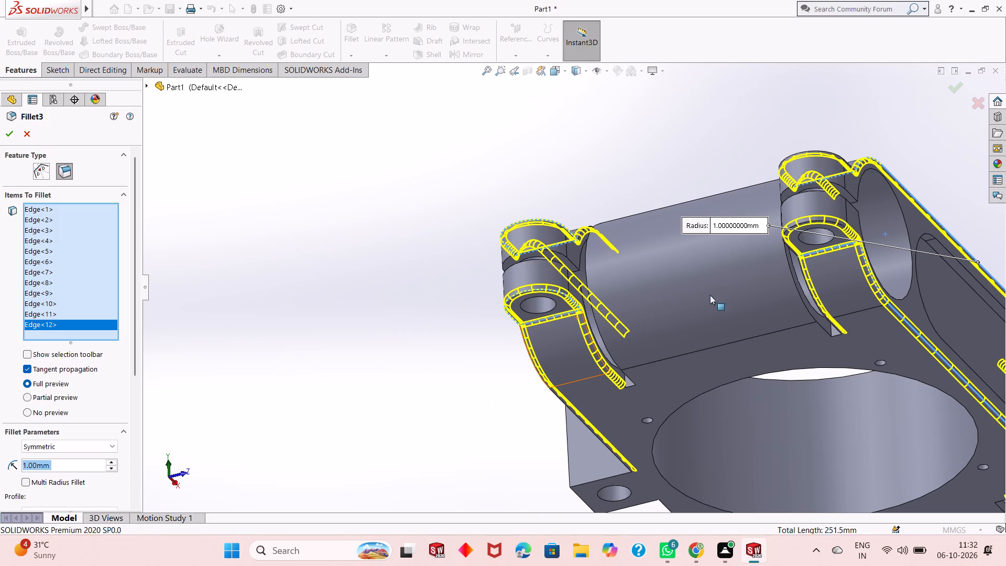
{"action": "middle_click_drag", "start_coordinate": [623, 275], "coordinate": [567, 317]}
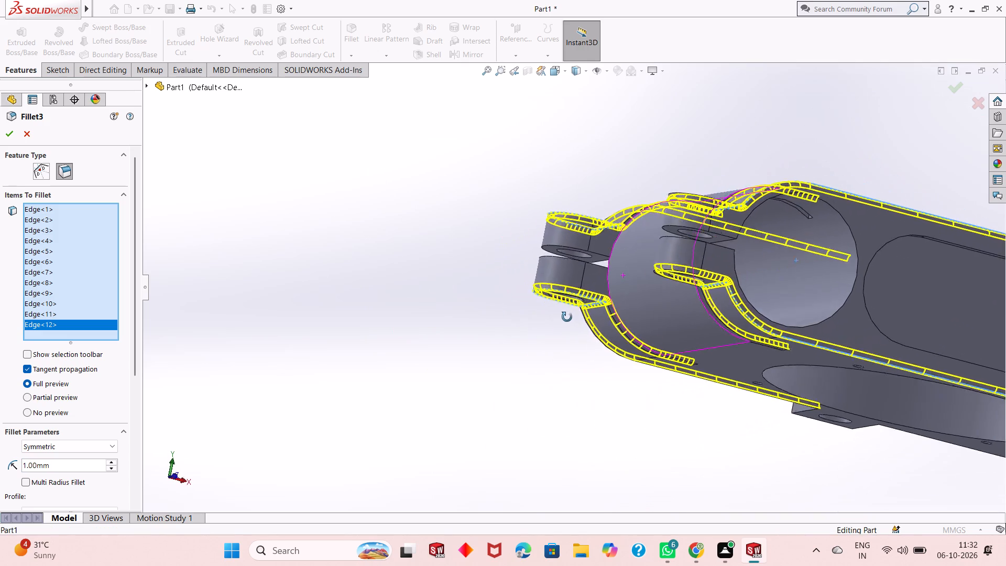
{"action": "middle_click_drag", "start_coordinate": [567, 317], "coordinate": [641, 352]}
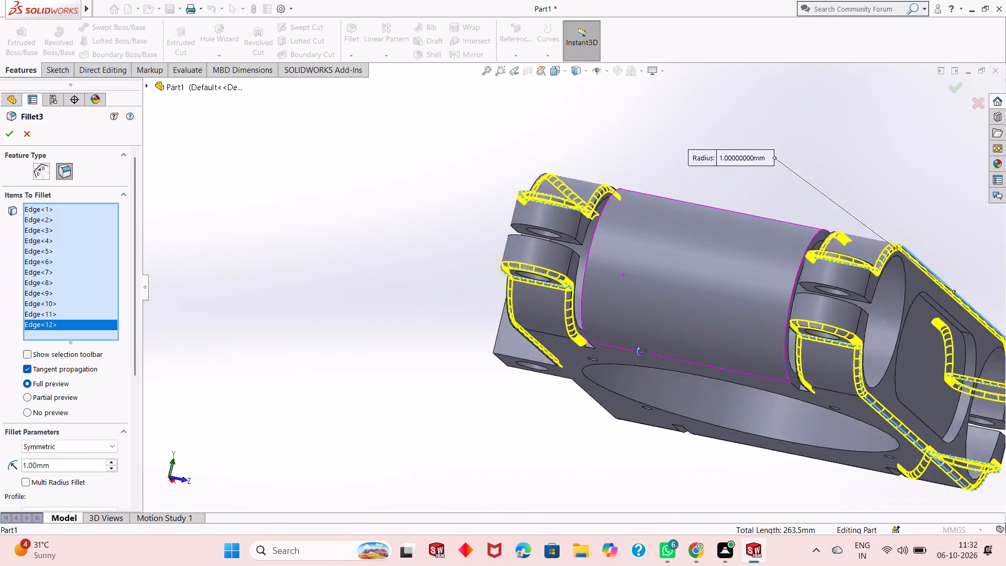
{"action": "middle_click_drag", "start_coordinate": [641, 352], "coordinate": [756, 414]}
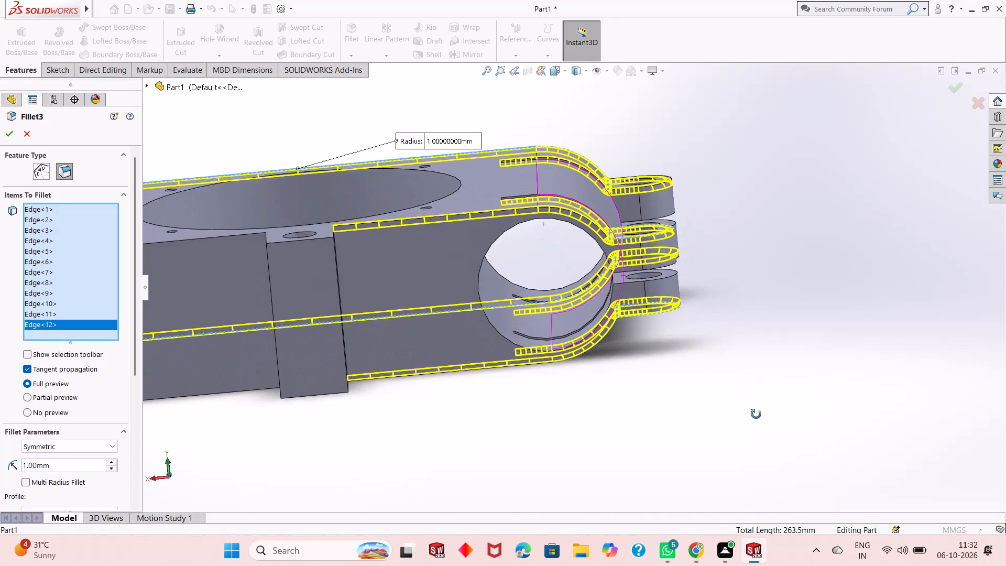
{"action": "middle_click_drag", "start_coordinate": [756, 414], "coordinate": [827, 407]}
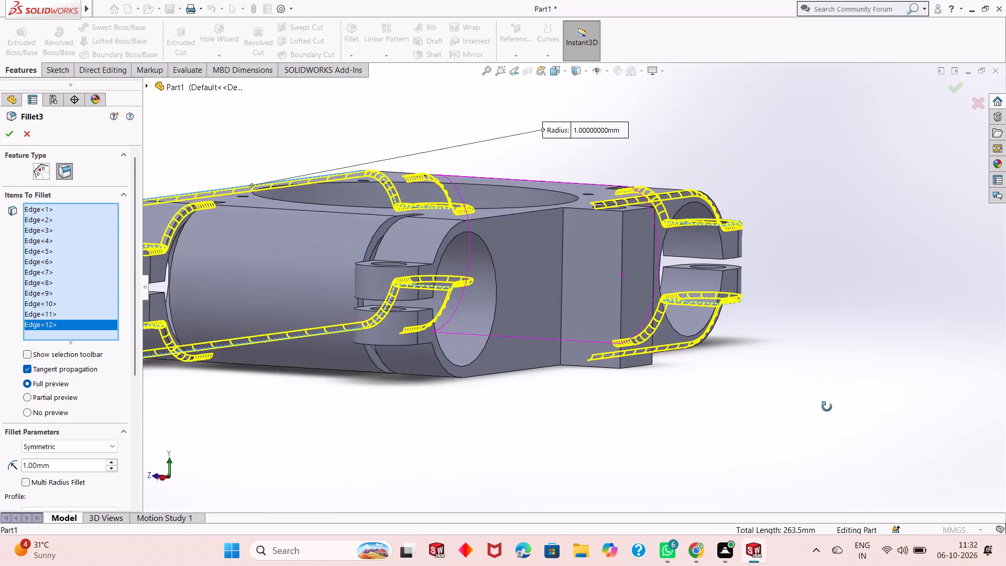
{"action": "middle_click_drag", "start_coordinate": [827, 407], "coordinate": [824, 410]}
{"action": "scroll", "coordinate": [467, 373], "scroll_direction": "up", "scroll_amount": 2}
{"action": "middle_click_drag", "start_coordinate": [519, 281], "coordinate": [479, 306]}
{"action": "scroll", "coordinate": [353, 331], "scroll_direction": "down", "scroll_amount": 2}
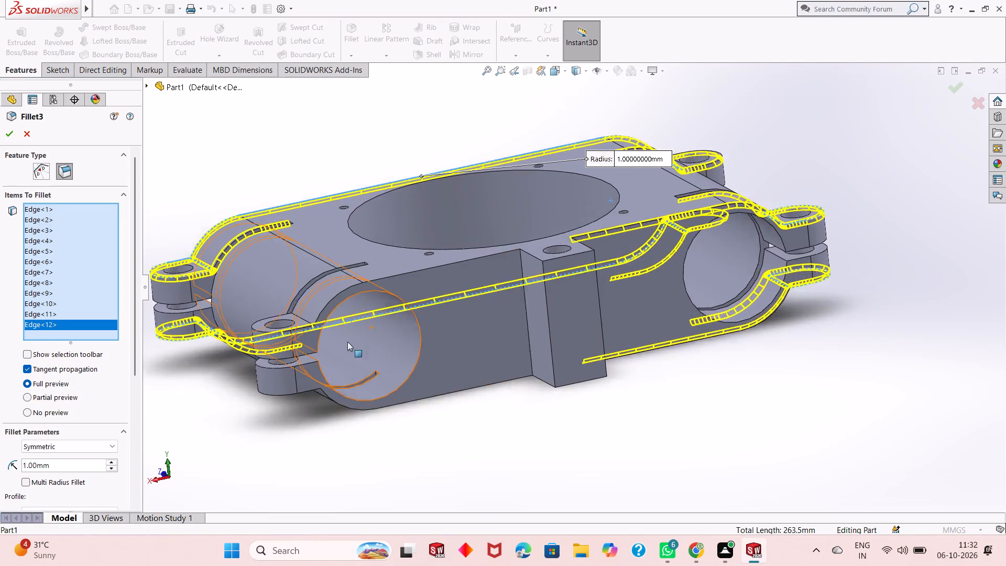
{"action": "scroll", "coordinate": [347, 342], "scroll_direction": "down", "scroll_amount": 5}
{"action": "middle_click_drag", "start_coordinate": [365, 331], "coordinate": [362, 376]}
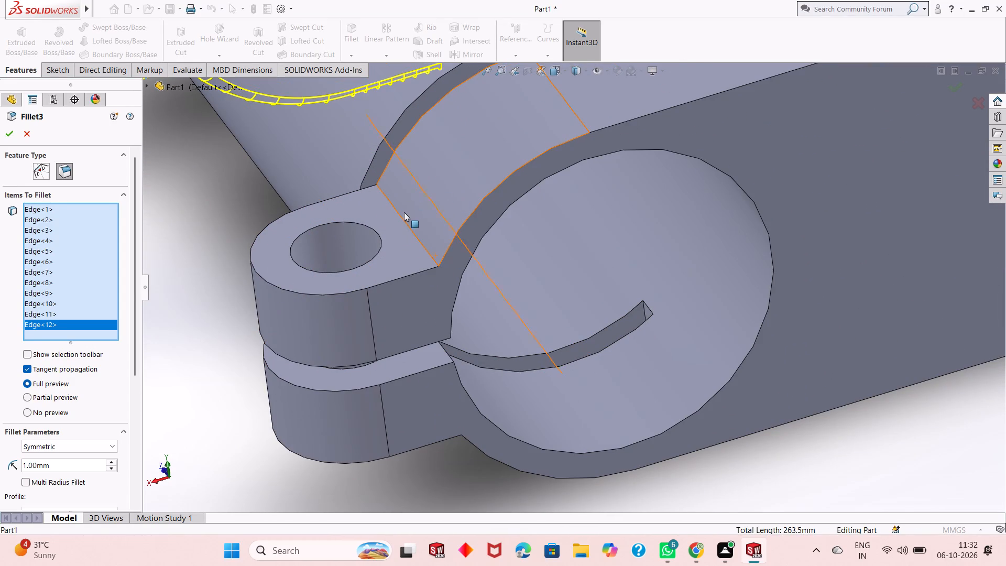
{"action": "left_click", "coordinate": [407, 225]}
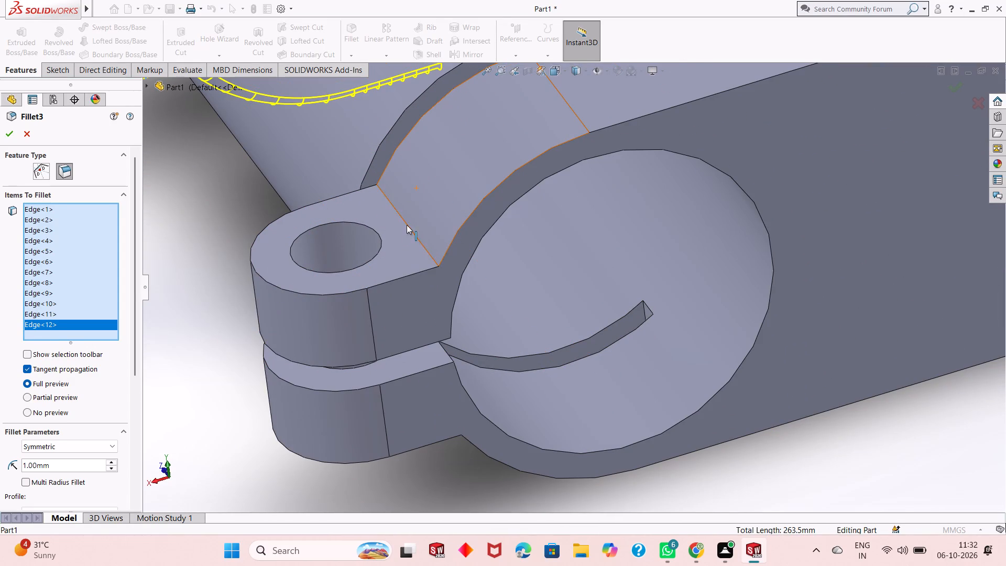
{"action": "left_click", "coordinate": [384, 284]}
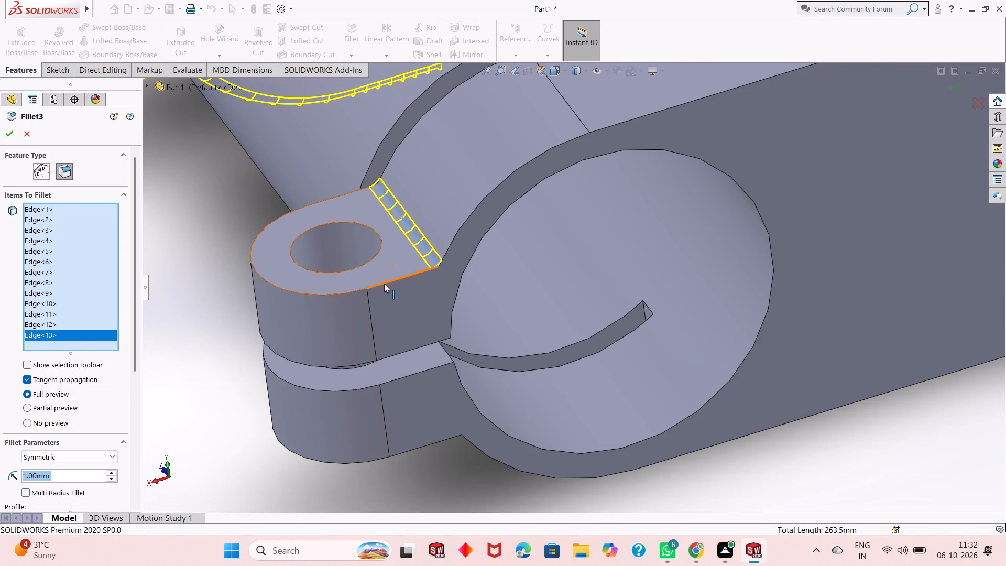
Add that corner lug's bottom joint edge with the curved end and its bottom outer edge to the fillet.
{"action": "scroll", "coordinate": [421, 290], "scroll_direction": "up", "scroll_amount": 3}
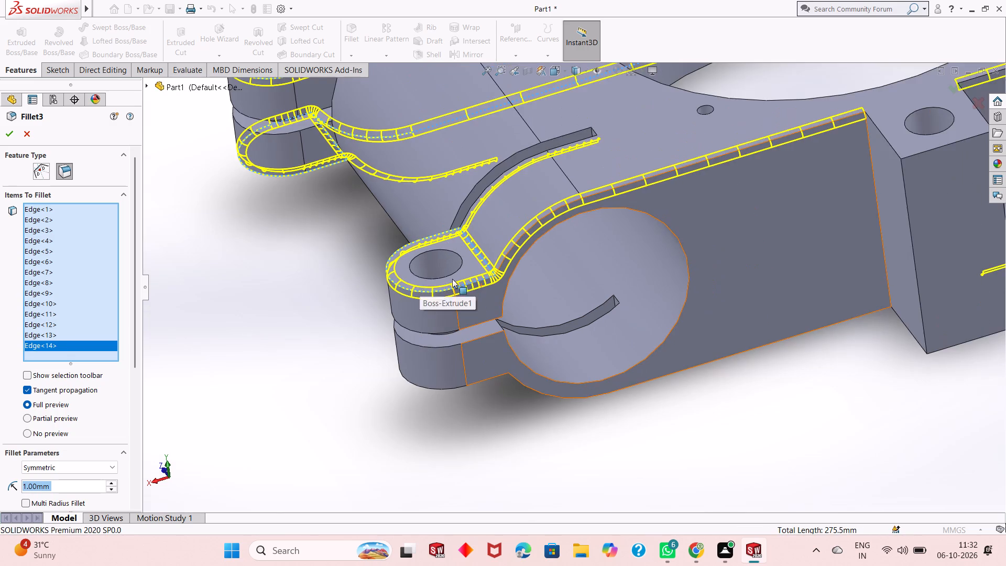
{"action": "scroll", "coordinate": [454, 279], "scroll_direction": "up", "scroll_amount": 1}
{"action": "middle_click_drag", "start_coordinate": [457, 279], "coordinate": [489, 291]}
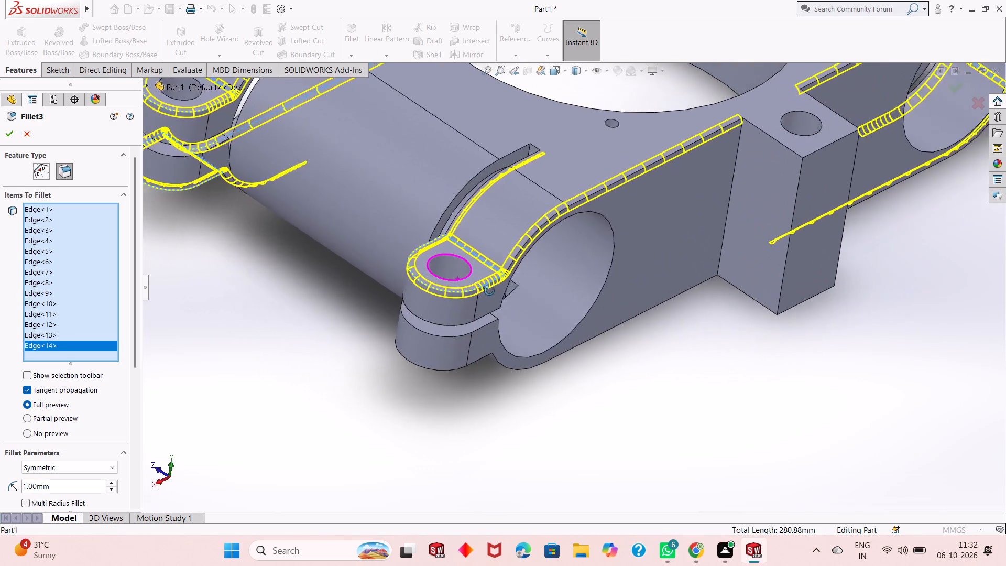
{"action": "middle_click_drag", "start_coordinate": [489, 291], "coordinate": [486, 294]}
{"action": "scroll", "coordinate": [509, 290], "scroll_direction": "up", "scroll_amount": 2}
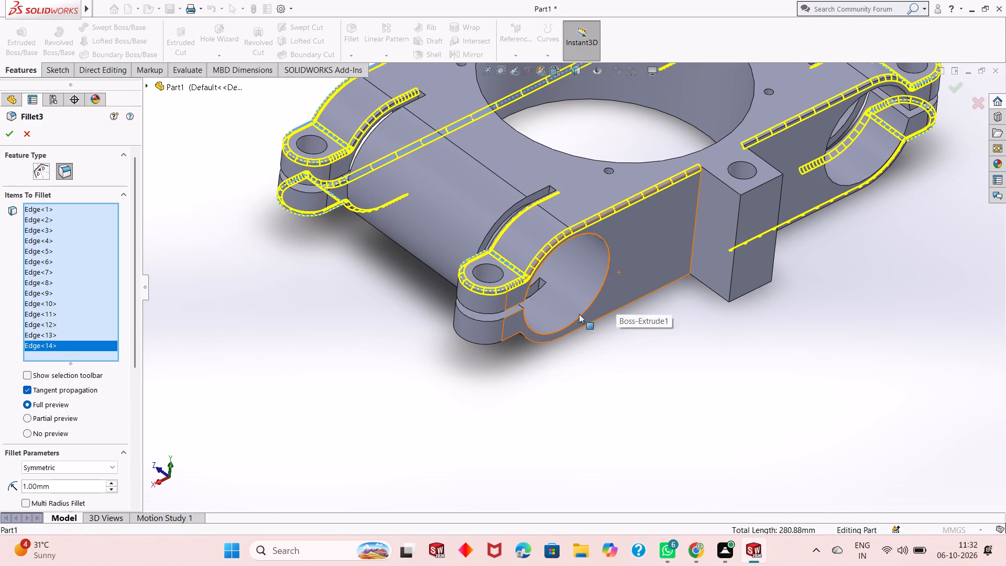
{"action": "middle_click_drag", "start_coordinate": [510, 357], "coordinate": [505, 248]}
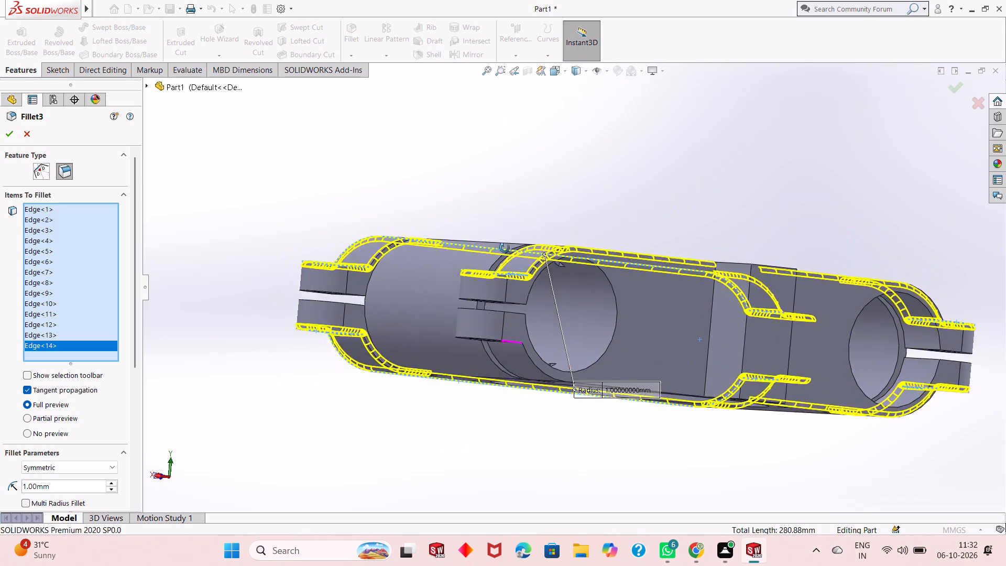
{"action": "middle_click_drag", "start_coordinate": [505, 248], "coordinate": [503, 213]}
{"action": "scroll", "coordinate": [527, 339], "scroll_direction": "down", "scroll_amount": 4}
{"action": "middle_click_drag", "start_coordinate": [472, 393], "coordinate": [479, 343]}
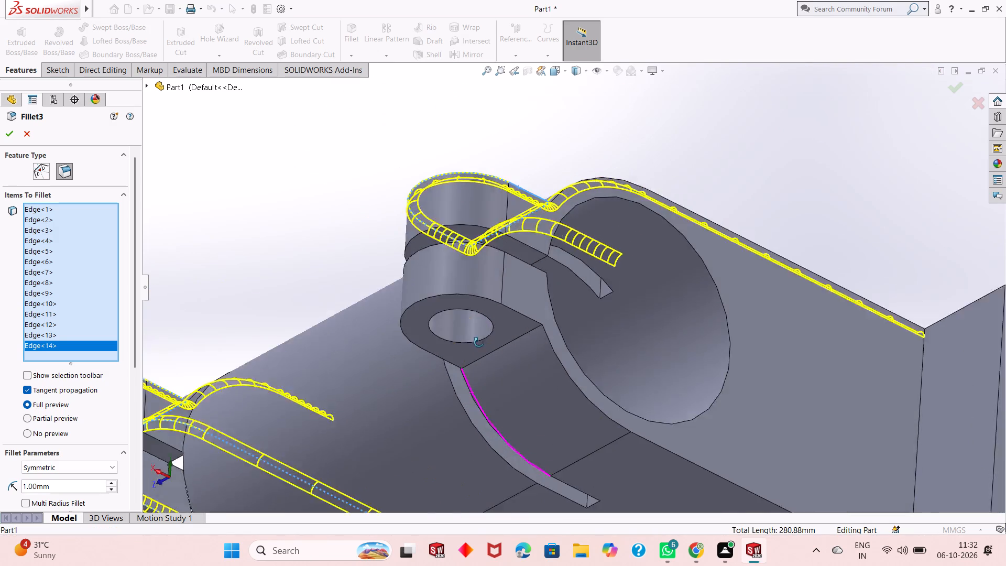
{"action": "middle_click_drag", "start_coordinate": [479, 343], "coordinate": [490, 297]}
{"action": "middle_click_drag", "start_coordinate": [567, 307], "coordinate": [530, 324]}
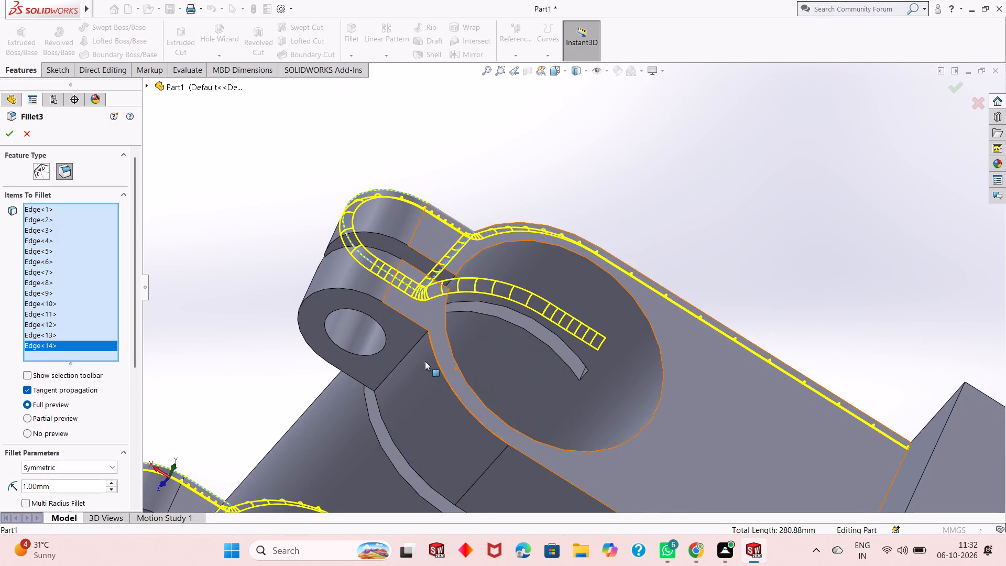
{"action": "scroll", "coordinate": [416, 353], "scroll_direction": "down", "scroll_amount": 3}
{"action": "left_click", "coordinate": [425, 347]}
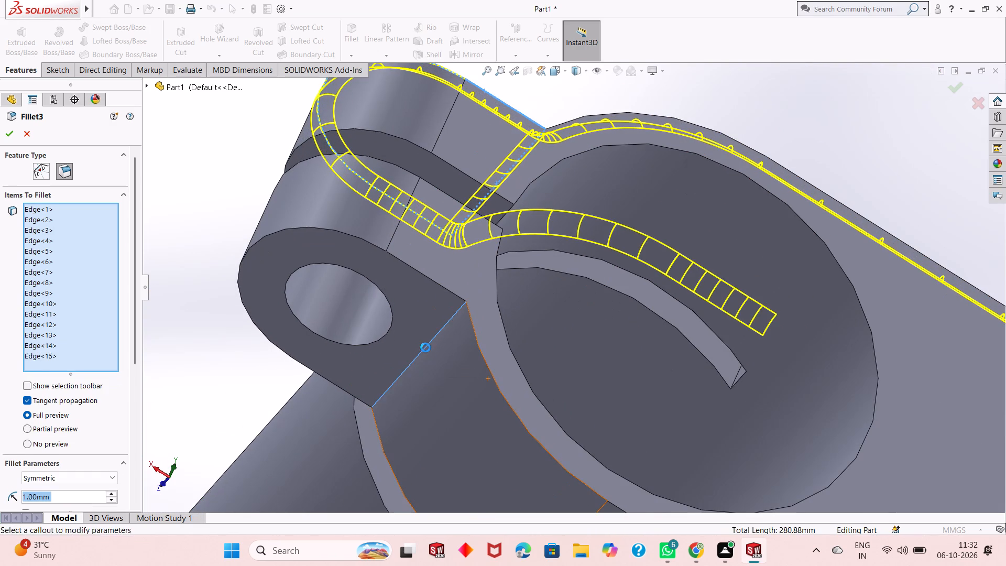
{"action": "left_click", "coordinate": [438, 282]}
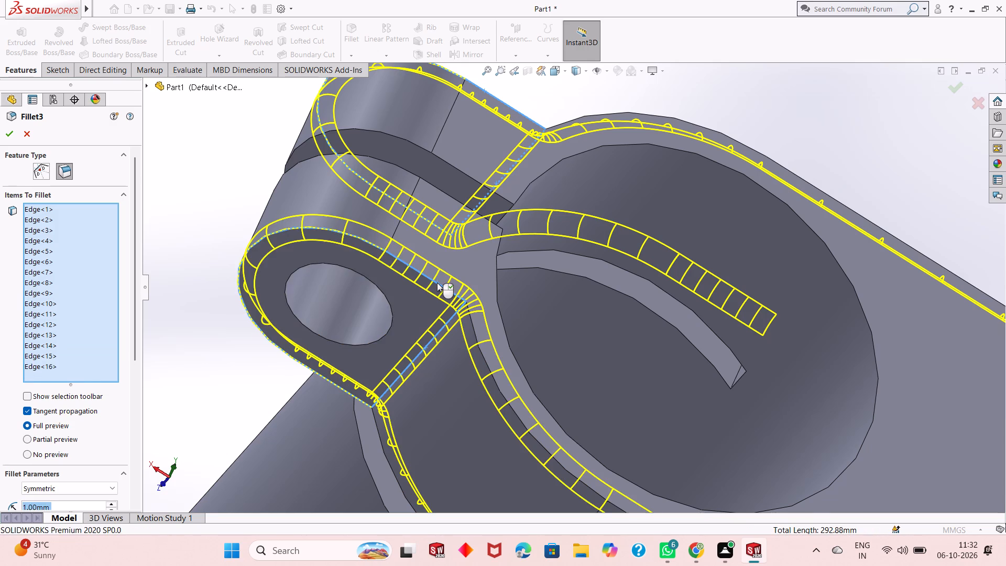
Add the drilled side block's two top side edges and its two outer vertical edges to the fillet.
{"action": "scroll", "coordinate": [410, 295], "scroll_direction": "up", "scroll_amount": 6}
{"action": "middle_click_drag", "start_coordinate": [460, 303], "coordinate": [467, 304]}
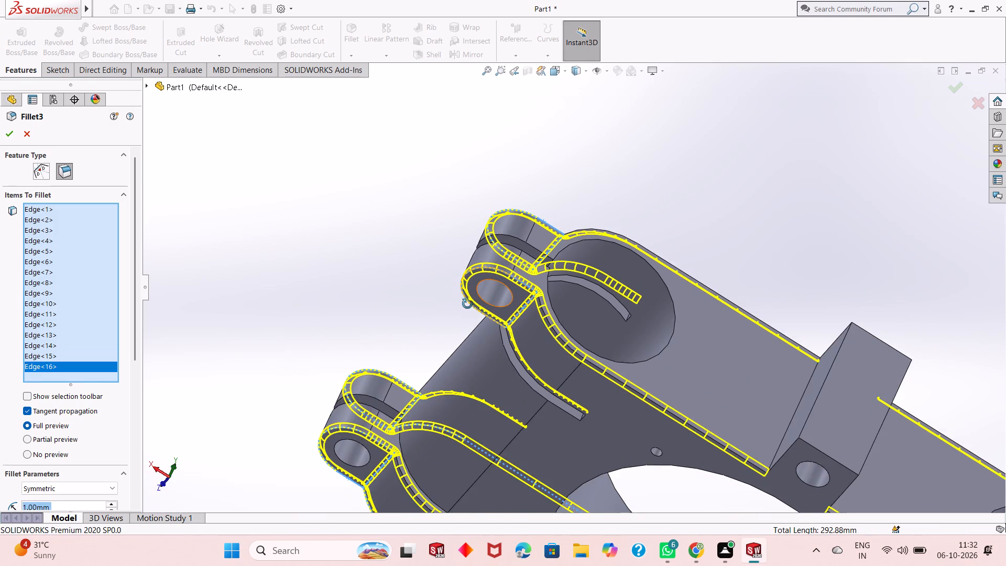
{"action": "middle_click_drag", "start_coordinate": [467, 304], "coordinate": [521, 302]}
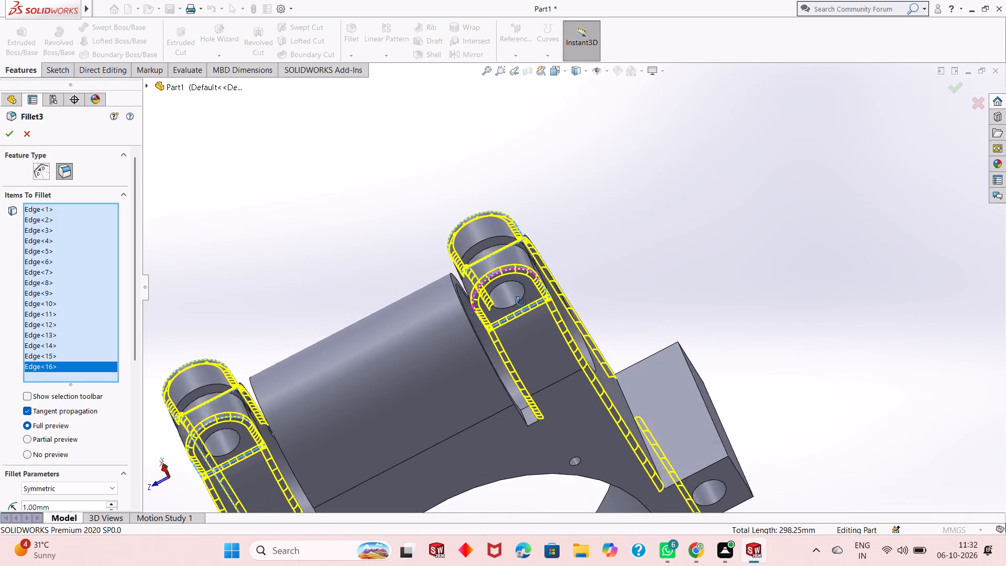
{"action": "middle_click_drag", "start_coordinate": [521, 302], "coordinate": [498, 447]}
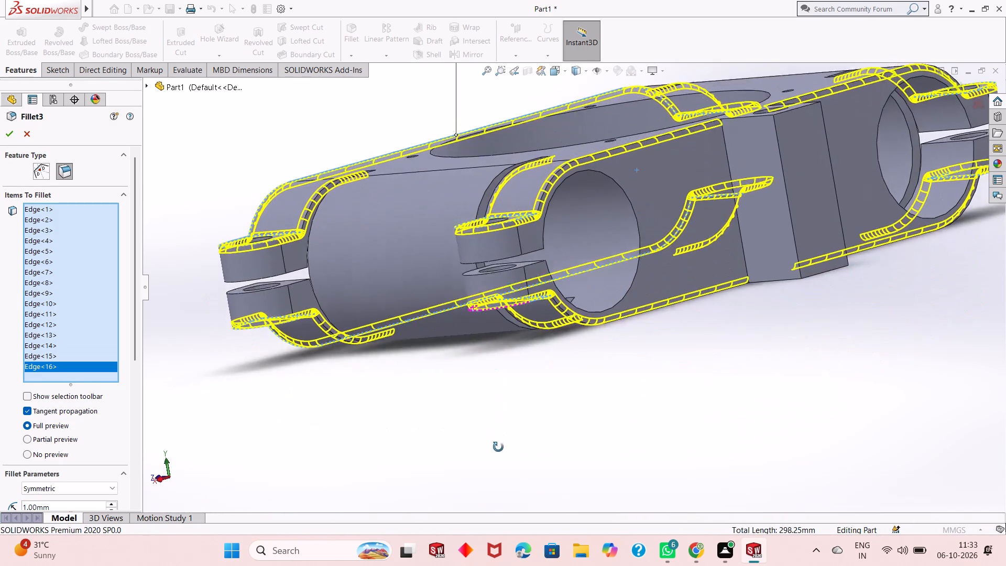
{"action": "middle_click_drag", "start_coordinate": [498, 447], "coordinate": [497, 464]}
{"action": "scroll", "coordinate": [525, 415], "scroll_direction": "up", "scroll_amount": 1}
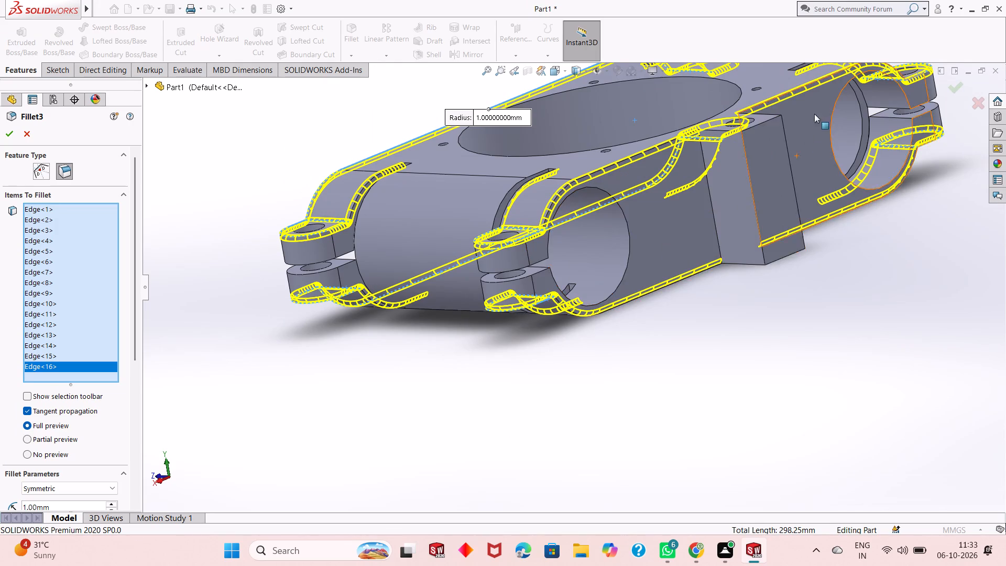
{"action": "scroll", "coordinate": [814, 114], "scroll_direction": "down", "scroll_amount": 2}
{"action": "middle_click_drag", "start_coordinate": [691, 185], "coordinate": [690, 238]}
{"action": "scroll", "coordinate": [728, 114], "scroll_direction": "down", "scroll_amount": 3}
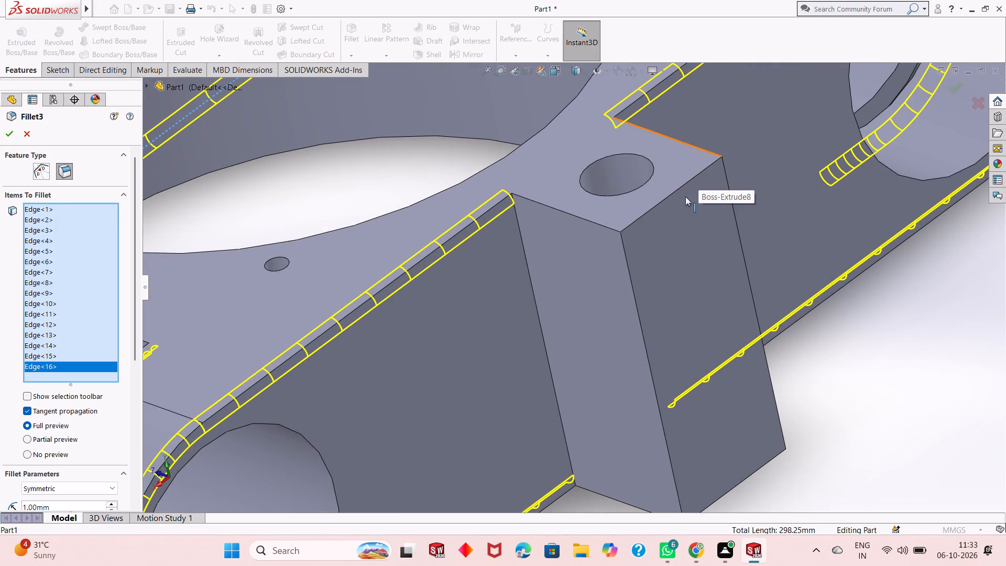
{"action": "left_click", "coordinate": [562, 212]}
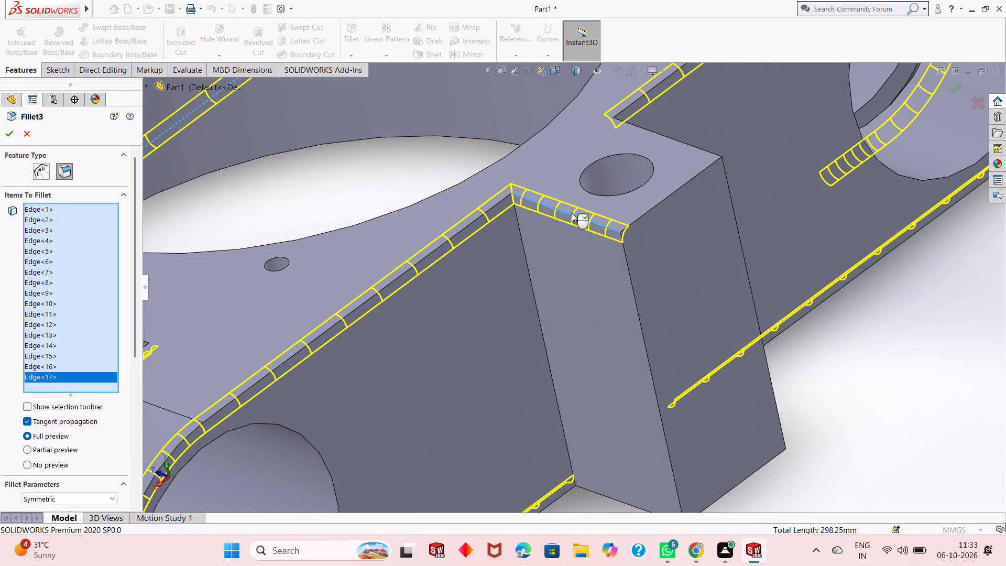
{"action": "left_click", "coordinate": [689, 144]}
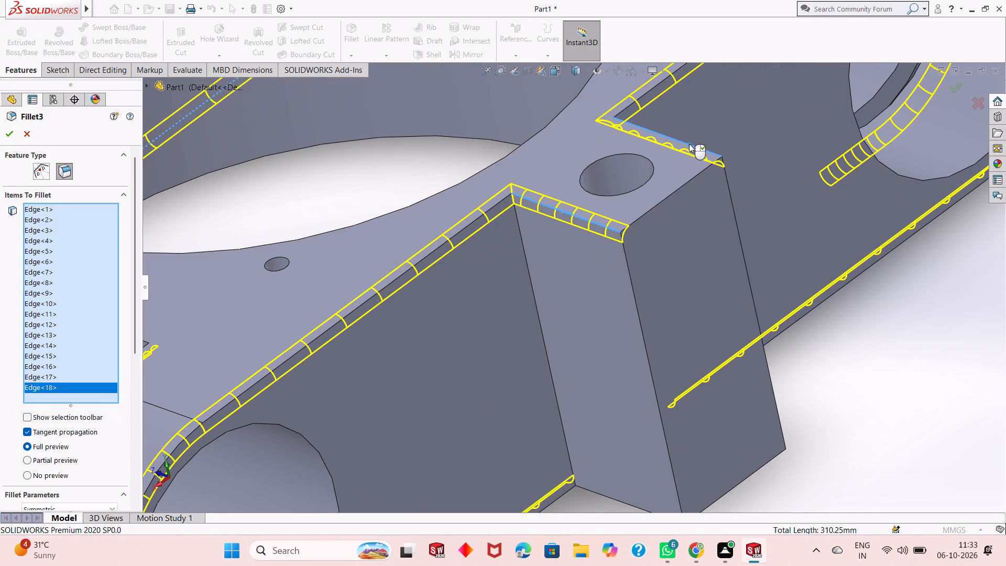
{"action": "left_click", "coordinate": [633, 287]}
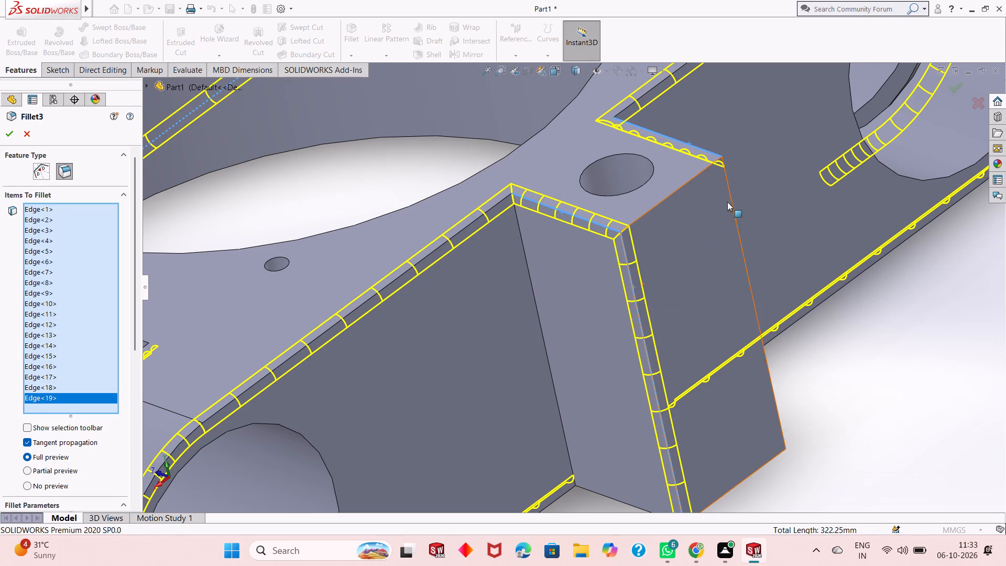
{"action": "left_click", "coordinate": [729, 197]}
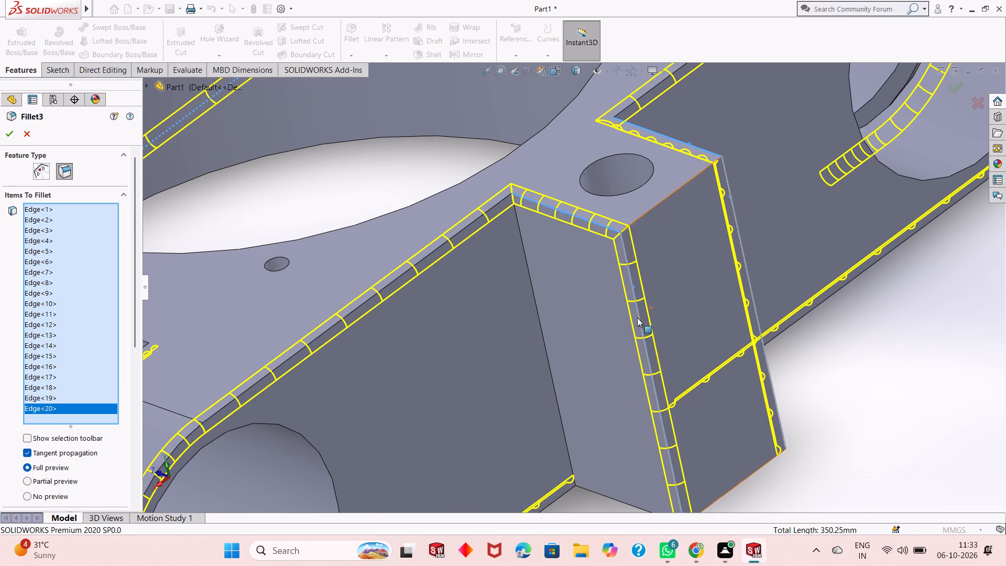
Add the drilled side block's two bottom side edges to the 1 mm fillet.
{"action": "scroll", "coordinate": [637, 318], "scroll_direction": "up", "scroll_amount": 1}
{"action": "left_click", "coordinate": [605, 464]}
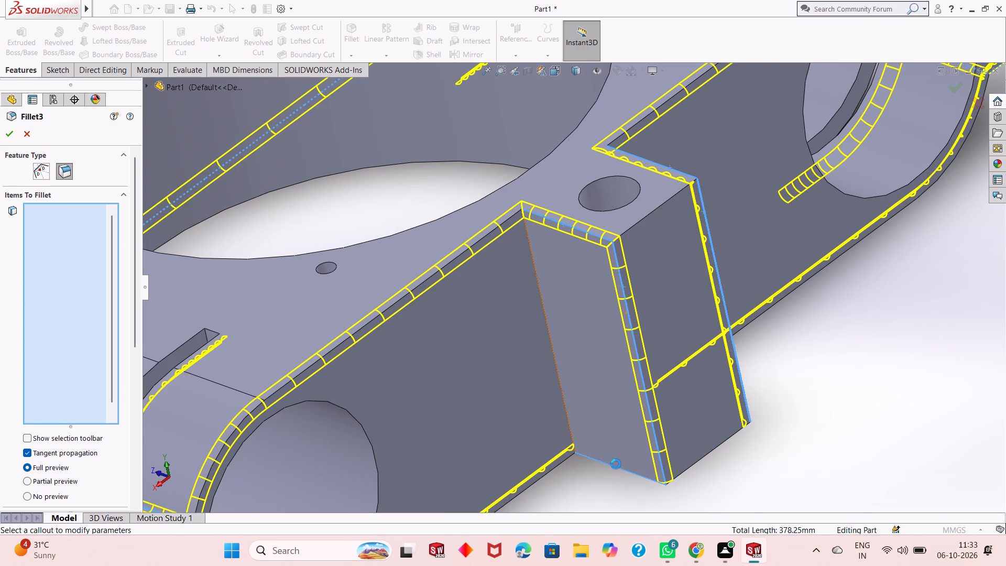
{"action": "middle_click_drag", "start_coordinate": [697, 445], "coordinate": [603, 438]}
{"action": "scroll", "coordinate": [603, 438], "scroll_direction": "up", "scroll_amount": 1}
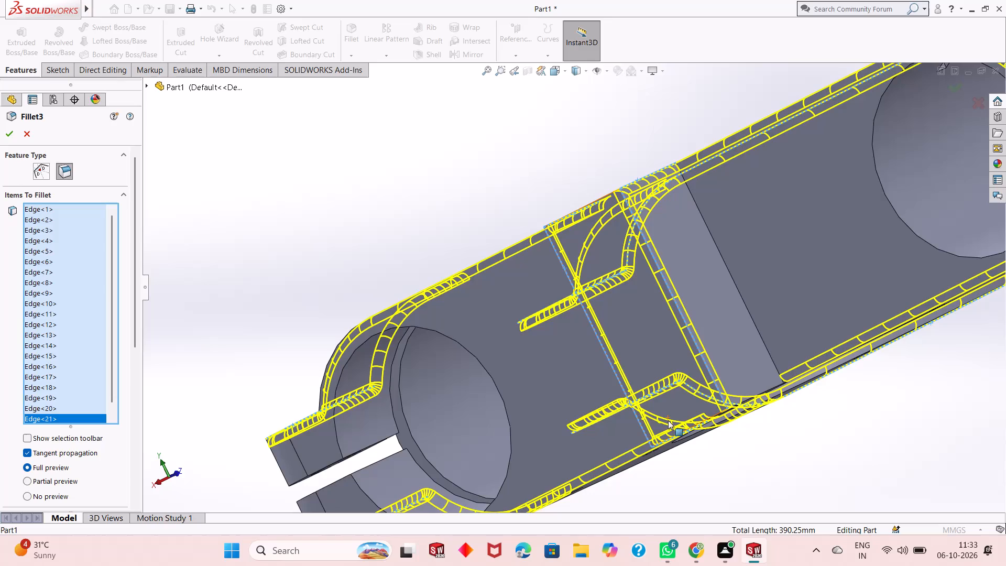
{"action": "middle_click_drag", "start_coordinate": [723, 368], "coordinate": [696, 439]}
{"action": "scroll", "coordinate": [755, 395], "scroll_direction": "down", "scroll_amount": 2}
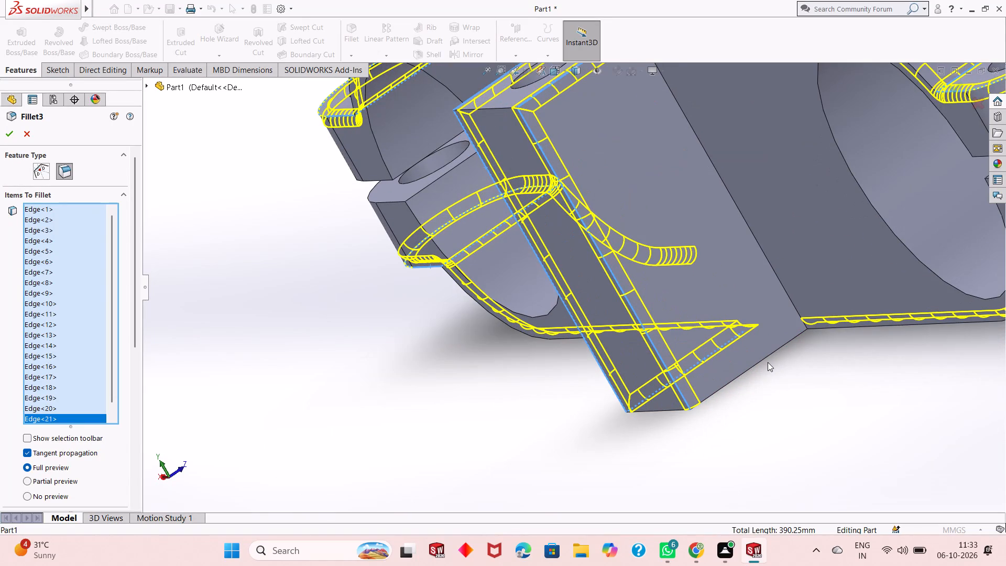
{"action": "left_click", "coordinate": [767, 359]}
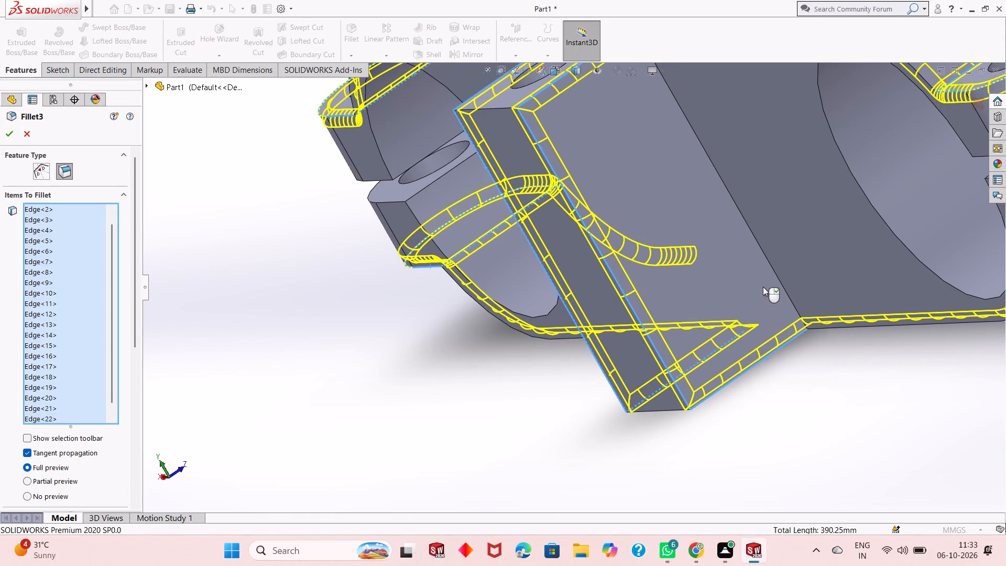
Add the drilled block's -X side face and its bottom and top outer edges to the fillet.
{"action": "left_click", "coordinate": [757, 245]}
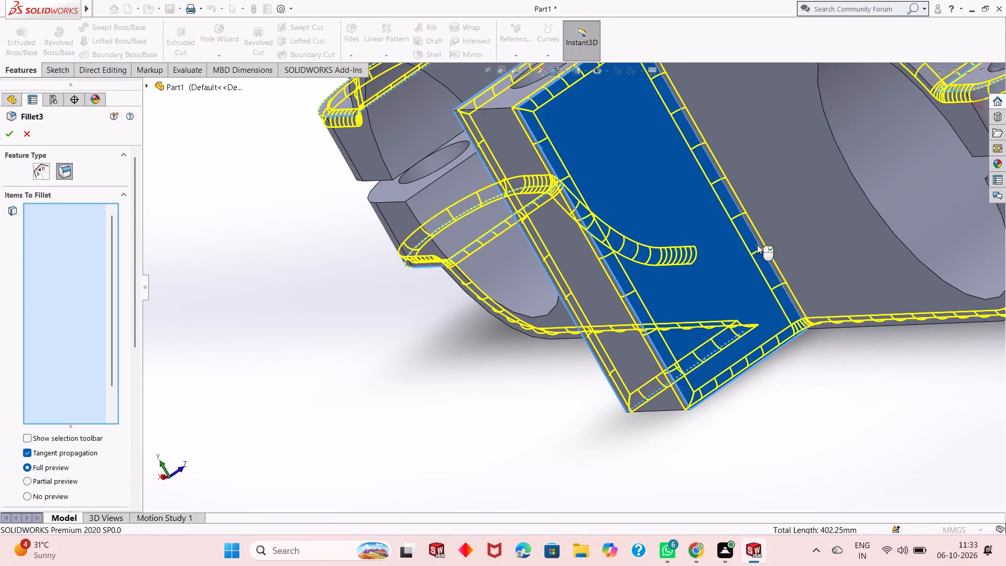
{"action": "left_click", "coordinate": [659, 410]}
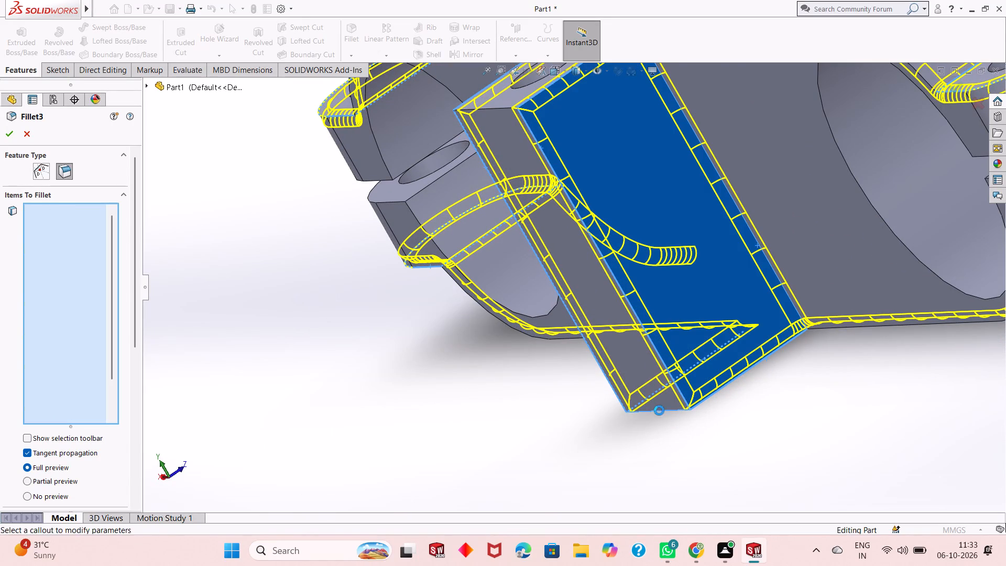
{"action": "scroll", "coordinate": [717, 415], "scroll_direction": "up", "scroll_amount": 2}
{"action": "scroll", "coordinate": [472, 132], "scroll_direction": "up", "scroll_amount": 1}
{"action": "scroll", "coordinate": [467, 132], "scroll_direction": "down", "scroll_amount": 3}
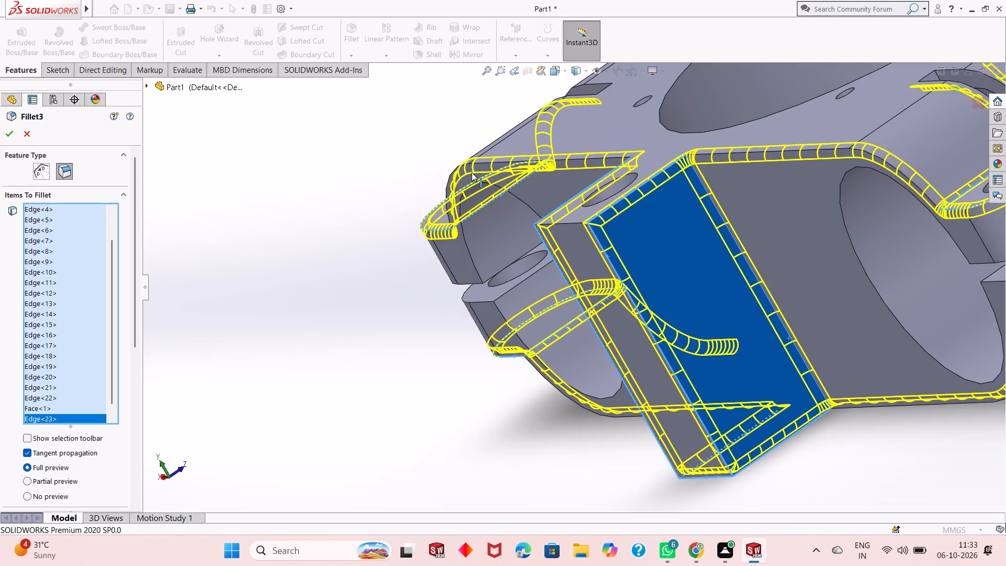
{"action": "scroll", "coordinate": [472, 172], "scroll_direction": "down", "scroll_amount": 4}
{"action": "scroll", "coordinate": [608, 257], "scroll_direction": "down", "scroll_amount": 2}
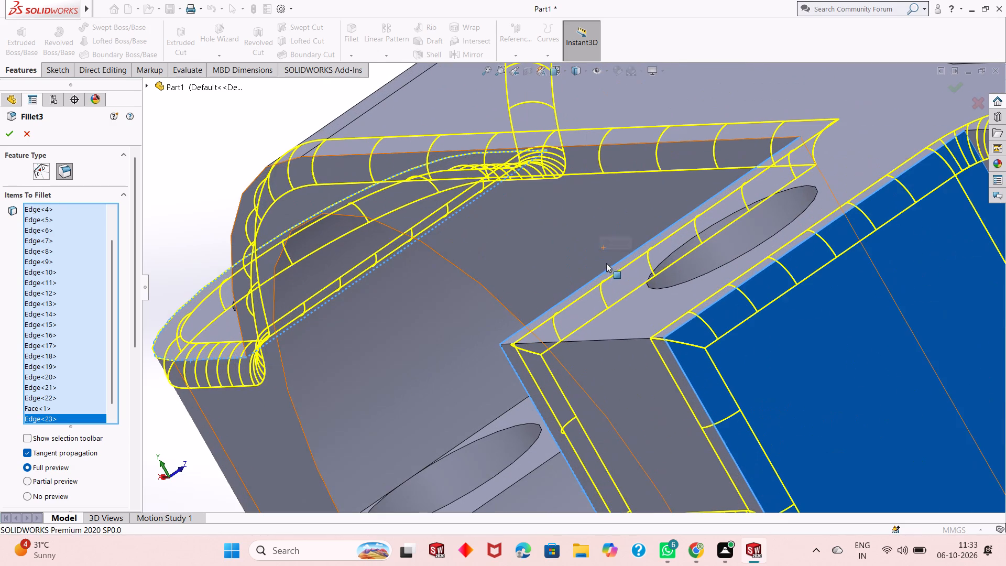
{"action": "left_click", "coordinate": [614, 340]}
Remove the top joint edge of the +X corner lug on the drilled block's side from the fillet selection.
{"action": "scroll", "coordinate": [676, 369], "scroll_direction": "up", "scroll_amount": 3}
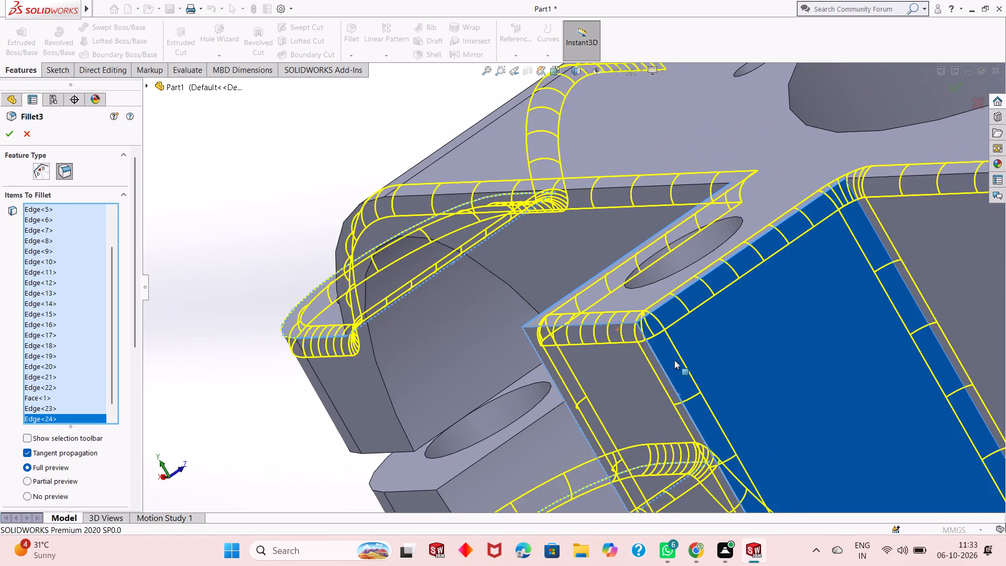
{"action": "scroll", "coordinate": [674, 360], "scroll_direction": "up", "scroll_amount": 7}
{"action": "middle_click_drag", "start_coordinate": [717, 400], "coordinate": [723, 383]}
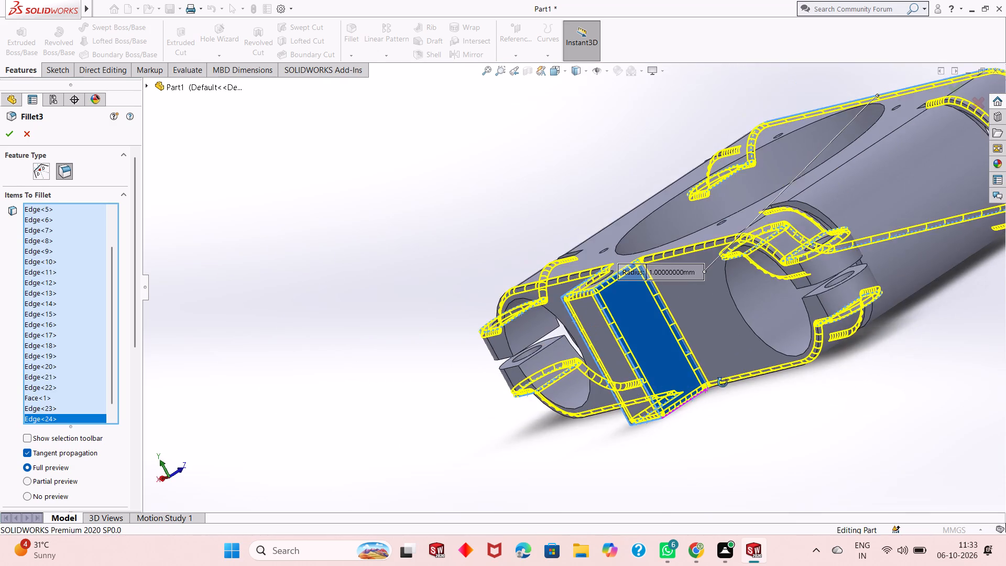
{"action": "middle_click_drag", "start_coordinate": [723, 383], "coordinate": [682, 438]}
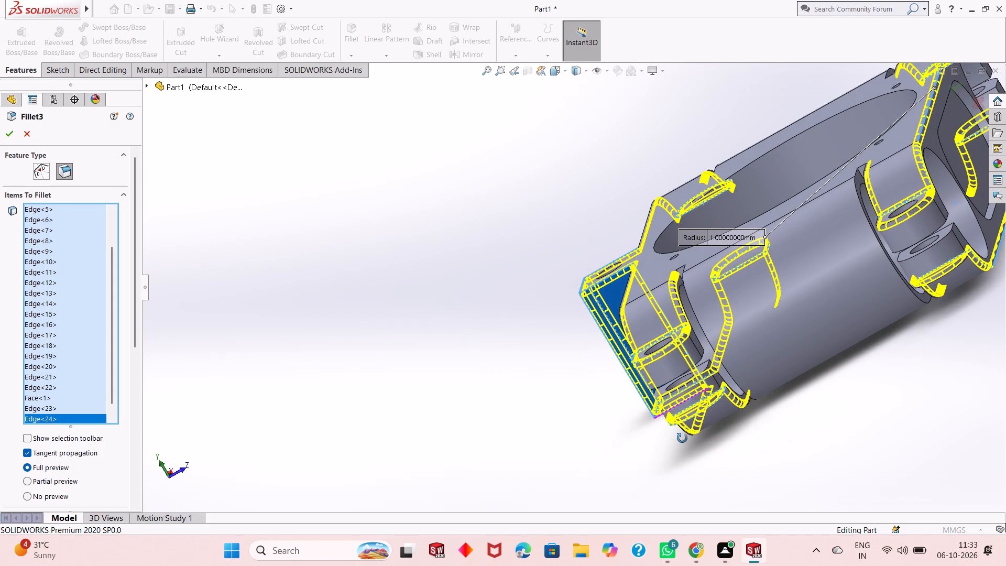
{"action": "middle_click_drag", "start_coordinate": [682, 438], "coordinate": [712, 426]}
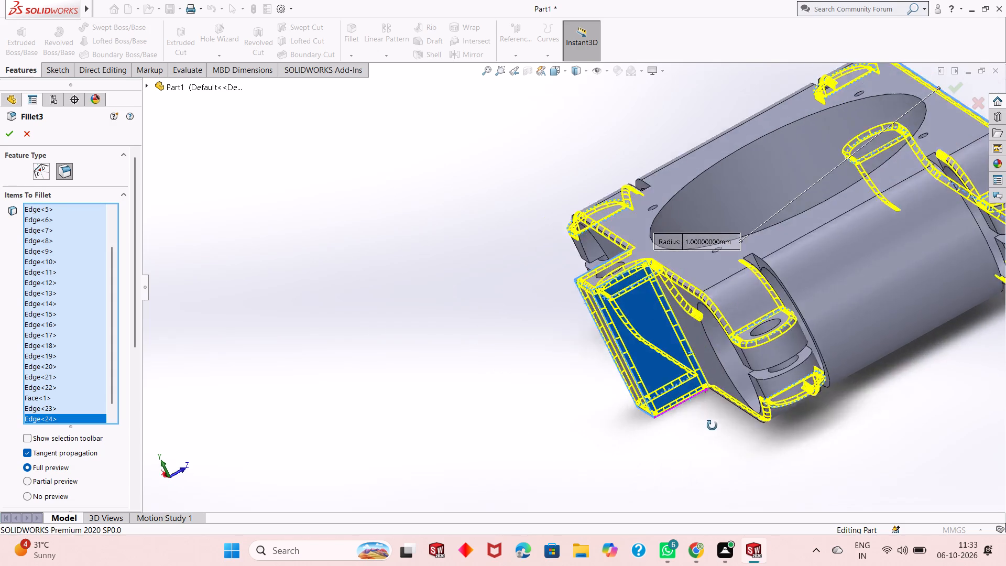
{"action": "middle_click_drag", "start_coordinate": [712, 426], "coordinate": [851, 404]}
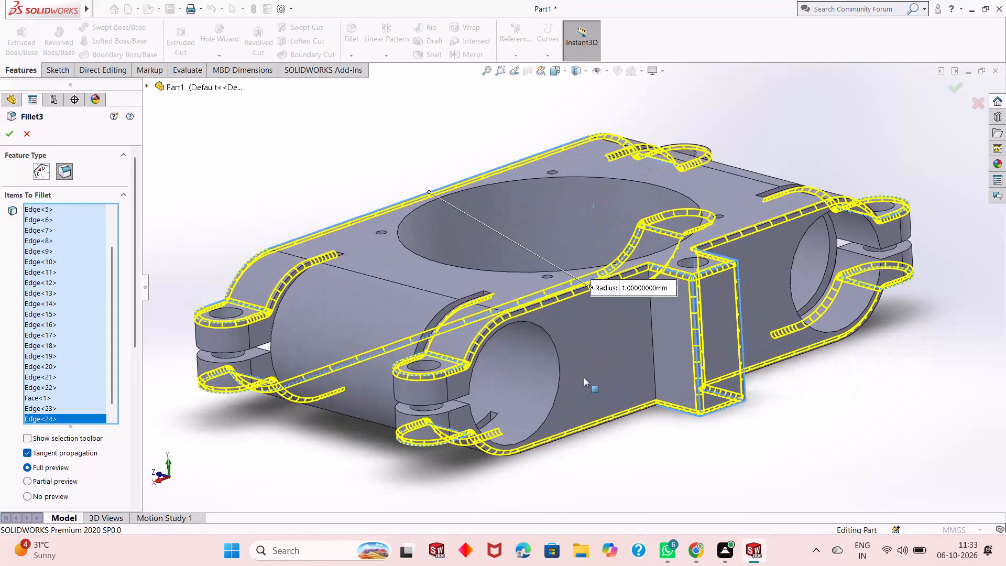
{"action": "scroll", "coordinate": [523, 350], "scroll_direction": "up", "scroll_amount": 2}
{"action": "middle_click_drag", "start_coordinate": [577, 248], "coordinate": [585, 329]}
{"action": "scroll", "coordinate": [582, 274], "scroll_direction": "down", "scroll_amount": 2}
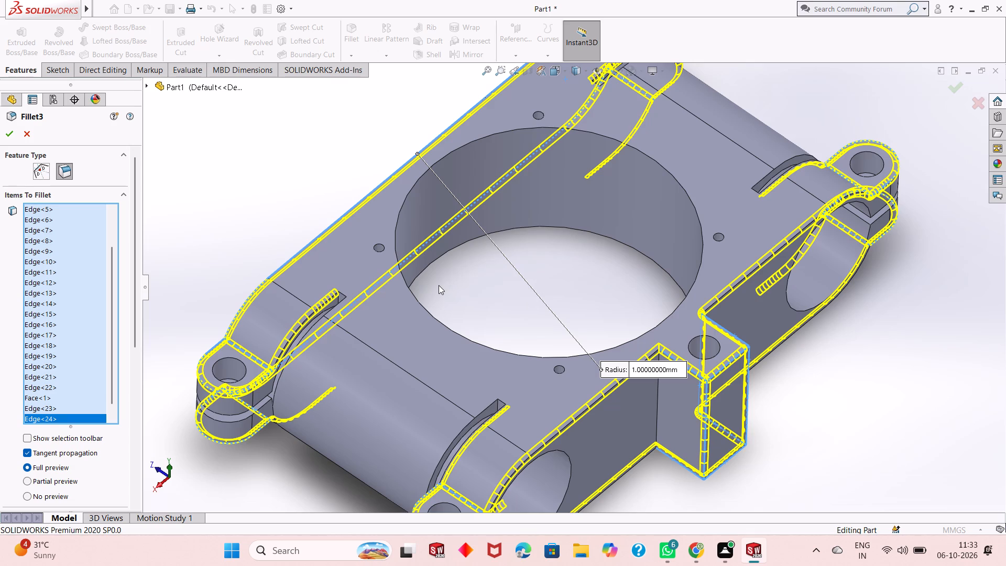
{"action": "scroll", "coordinate": [471, 450], "scroll_direction": "down", "scroll_amount": 2}
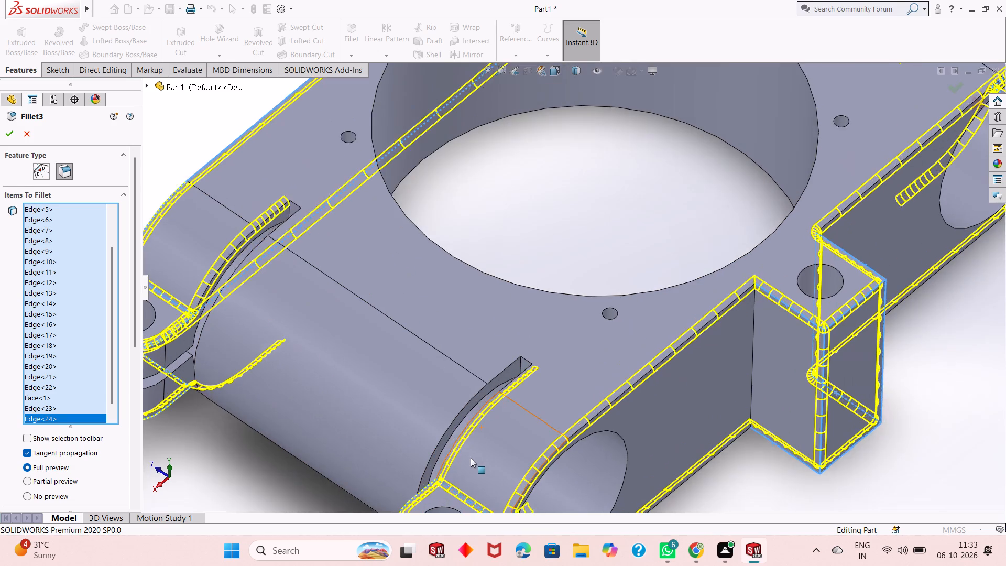
{"action": "scroll", "coordinate": [471, 458], "scroll_direction": "up", "scroll_amount": 2}
{"action": "scroll", "coordinate": [487, 412], "scroll_direction": "down", "scroll_amount": 3}
{"action": "left_click", "coordinate": [499, 410]}
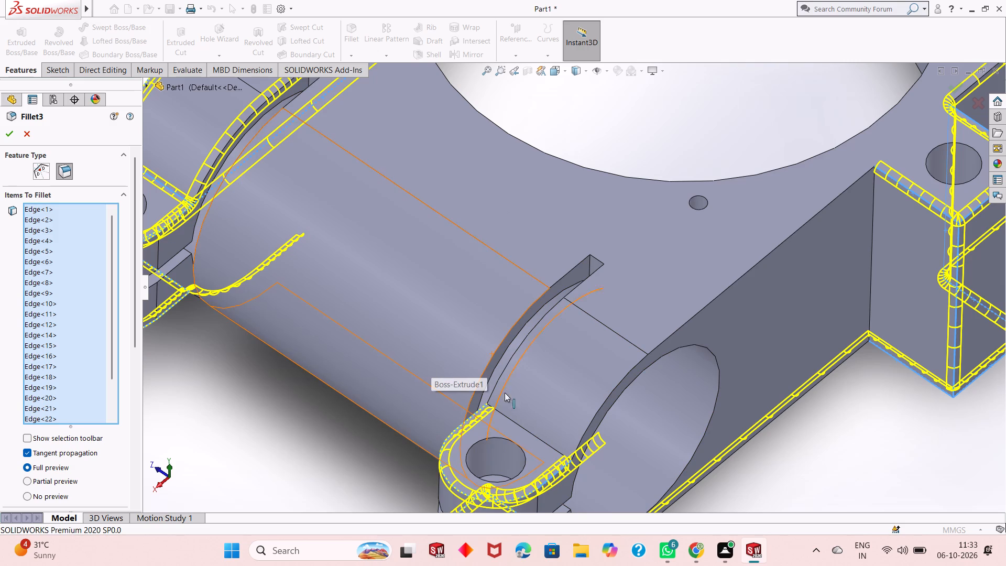
Add the housing's curved outer edge above that lug, leading into the straight top edge toward the block, to the fillet.
{"action": "middle_click_drag", "start_coordinate": [686, 473], "coordinate": [659, 377]}
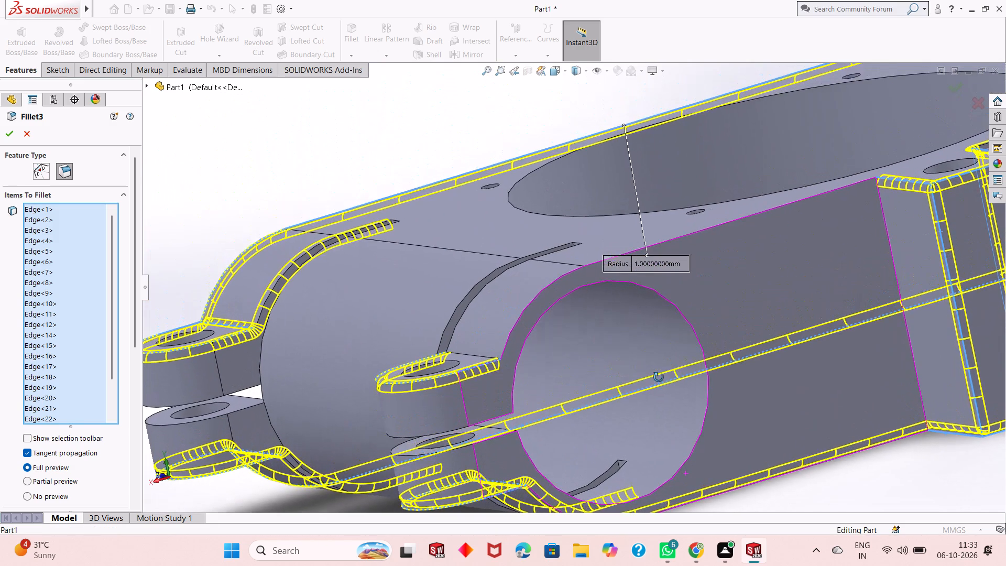
{"action": "middle_click_drag", "start_coordinate": [659, 377], "coordinate": [664, 396]}
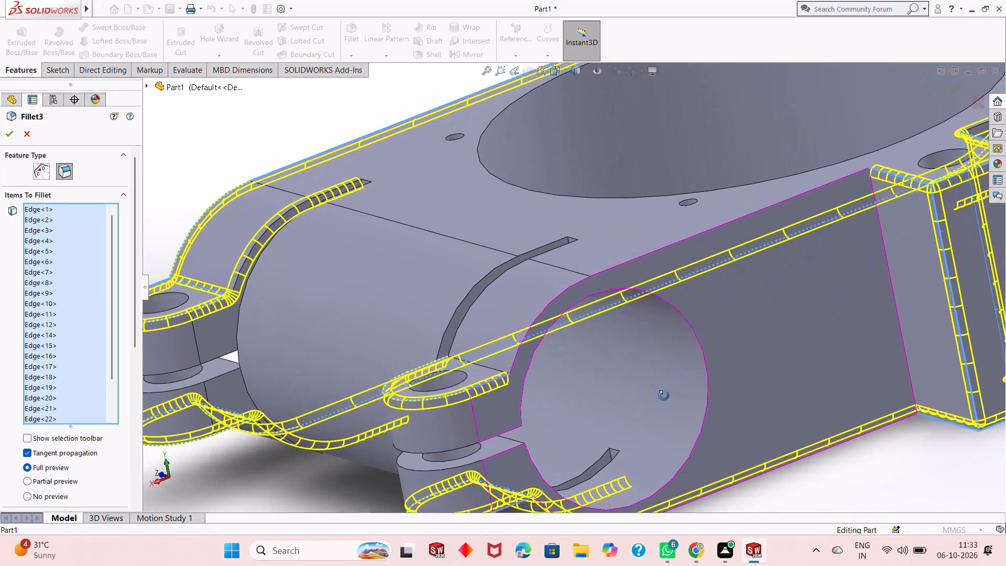
{"action": "middle_click_drag", "start_coordinate": [664, 396], "coordinate": [652, 420]}
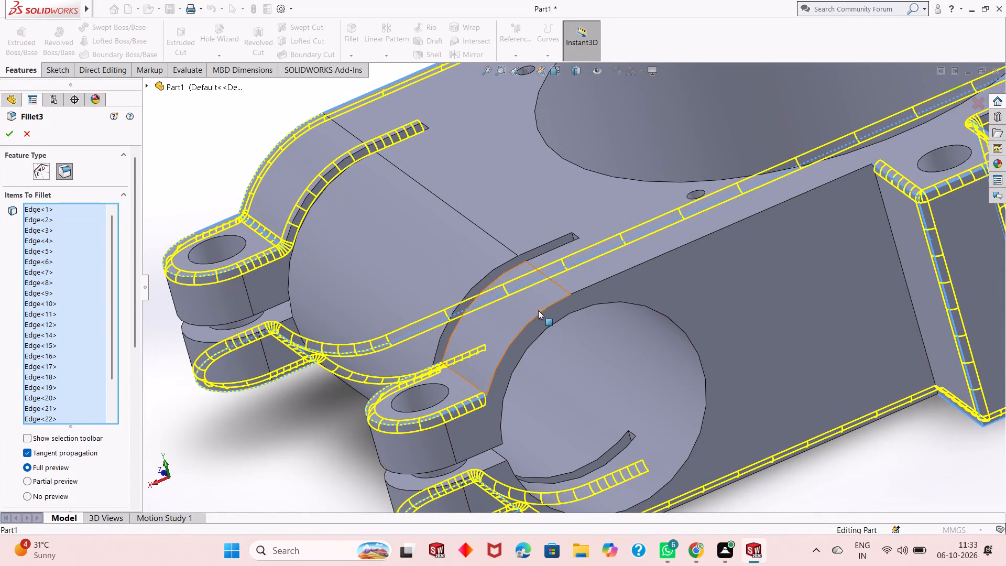
{"action": "left_click", "coordinate": [537, 315]}
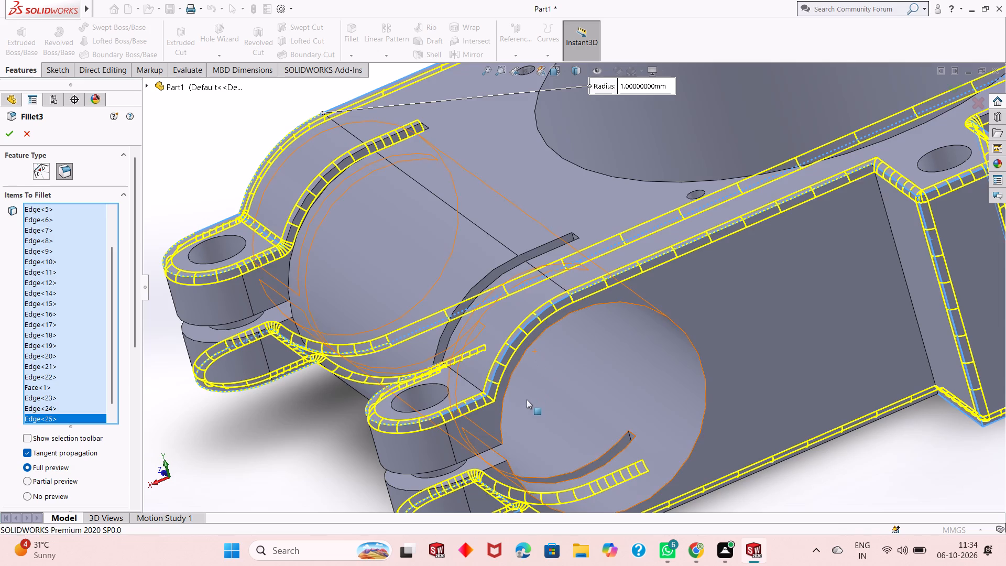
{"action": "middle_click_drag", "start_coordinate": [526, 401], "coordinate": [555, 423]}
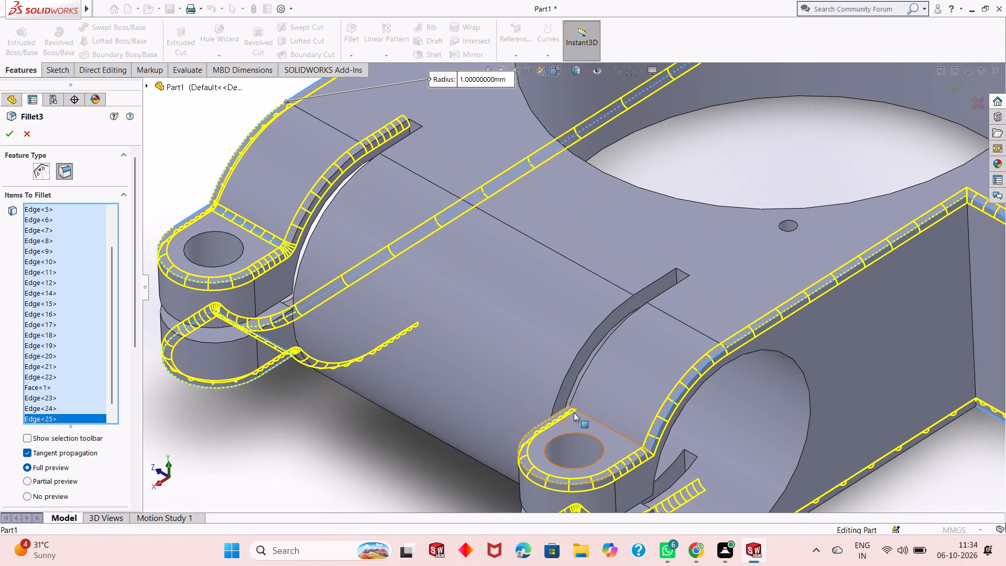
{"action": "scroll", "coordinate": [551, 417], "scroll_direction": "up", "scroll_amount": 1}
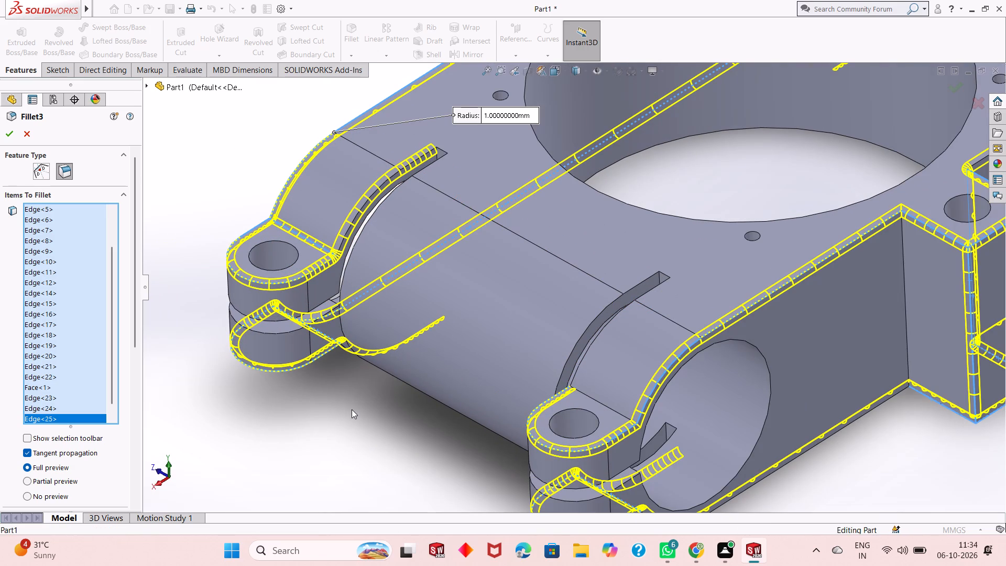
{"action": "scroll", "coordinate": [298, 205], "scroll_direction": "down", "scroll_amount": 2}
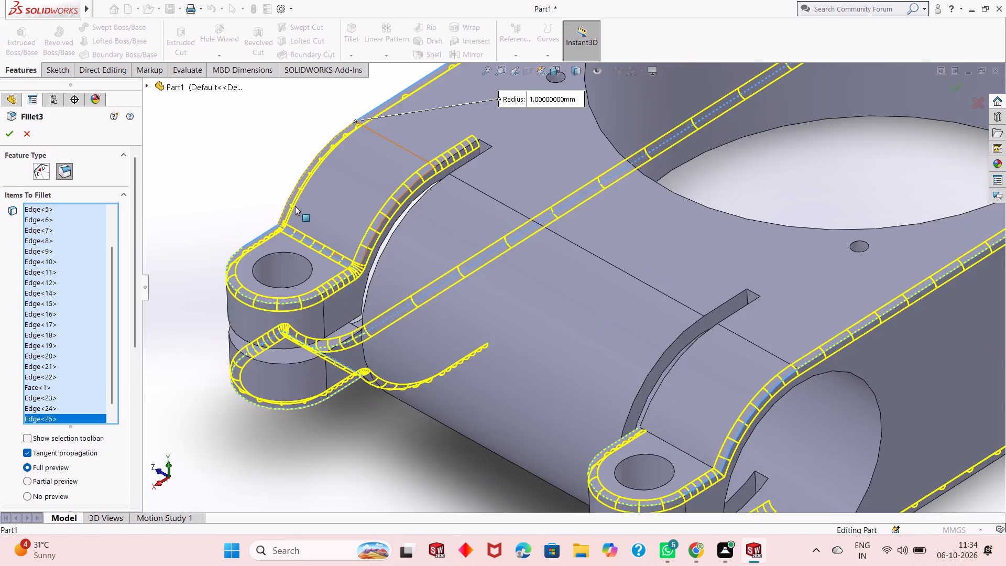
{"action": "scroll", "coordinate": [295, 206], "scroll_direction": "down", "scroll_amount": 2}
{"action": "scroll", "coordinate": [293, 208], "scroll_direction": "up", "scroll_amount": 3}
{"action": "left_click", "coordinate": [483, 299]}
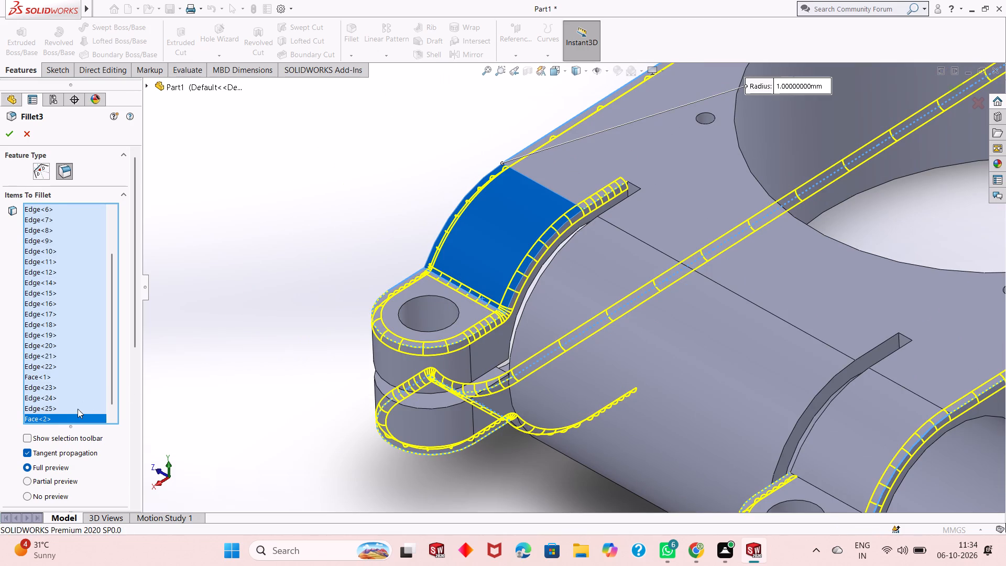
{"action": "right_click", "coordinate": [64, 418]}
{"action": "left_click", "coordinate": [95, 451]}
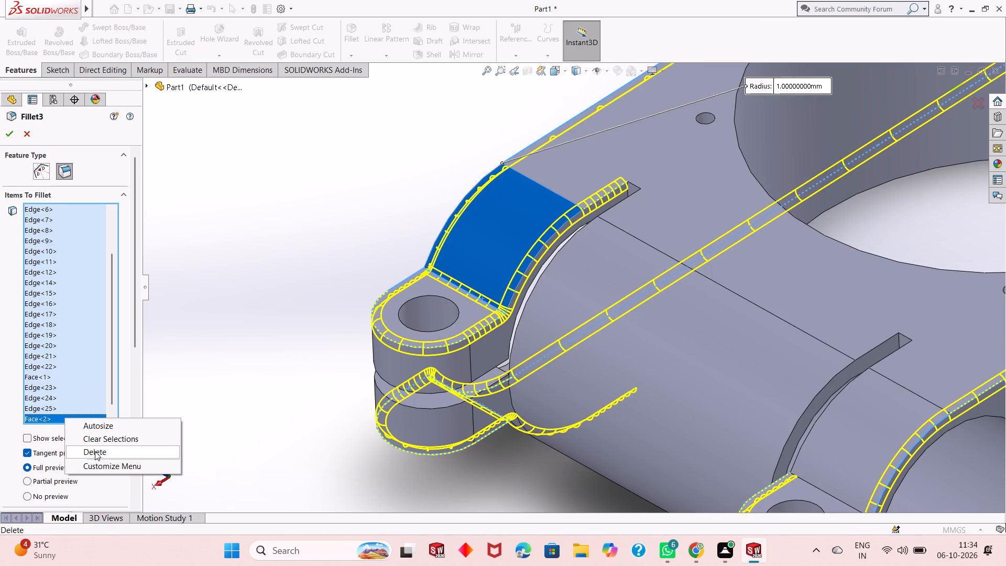
Remove the top joint edge of the +X corner lug opposite the drilled block's side from the fillet selection.
{"action": "left_click", "coordinate": [471, 293]}
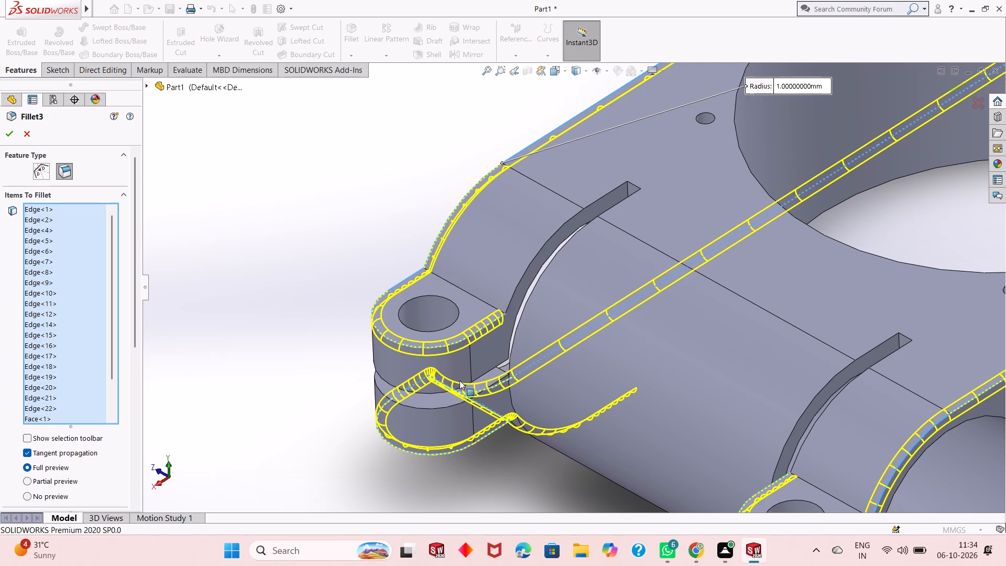
On the underside of the block-side +X lug, remove the joint edge from the fillet and add the housing's curved outer edge instead.
{"action": "scroll", "coordinate": [460, 381], "scroll_direction": "up", "scroll_amount": 1}
{"action": "scroll", "coordinate": [614, 445], "scroll_direction": "up", "scroll_amount": 4}
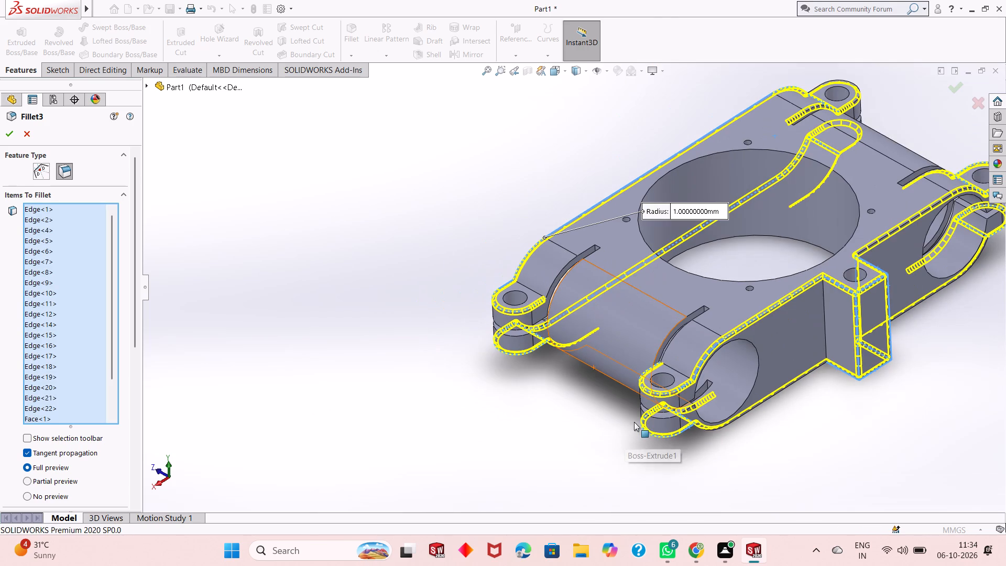
{"action": "middle_click_drag", "start_coordinate": [675, 449], "coordinate": [721, 262]}
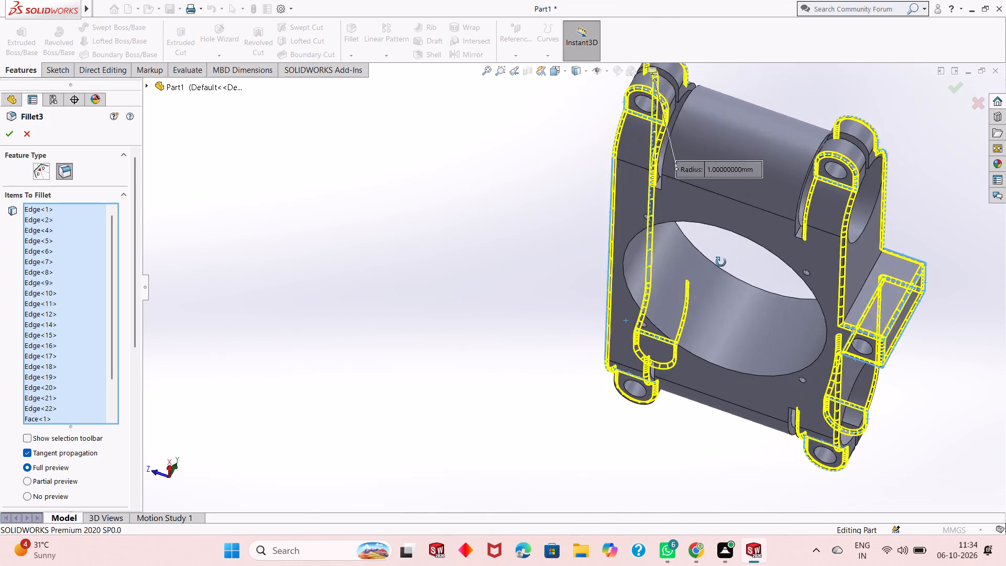
{"action": "middle_click_drag", "start_coordinate": [721, 262], "coordinate": [719, 262]}
{"action": "scroll", "coordinate": [818, 148], "scroll_direction": "down", "scroll_amount": 5}
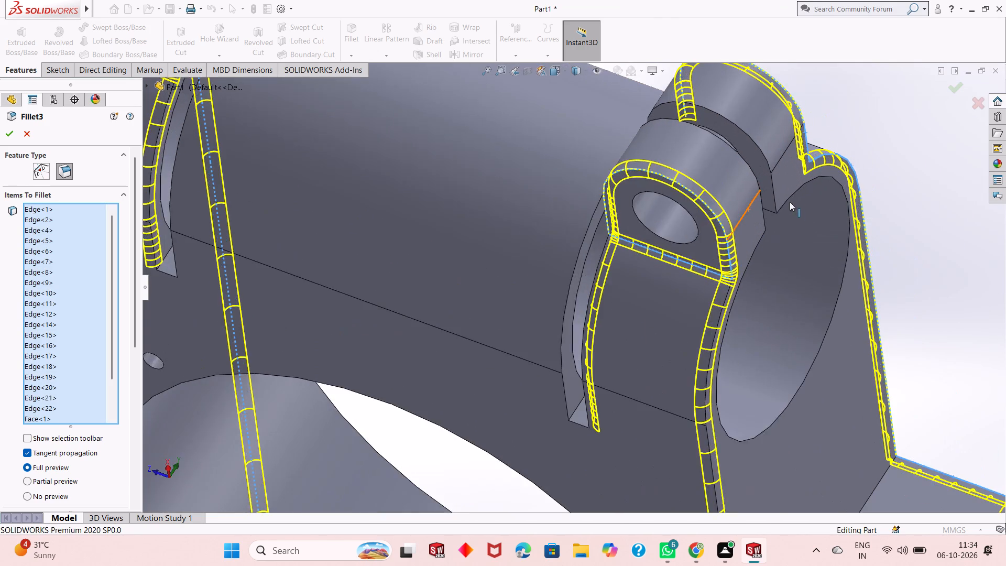
{"action": "scroll", "coordinate": [790, 202], "scroll_direction": "down", "scroll_amount": 3}
{"action": "left_click", "coordinate": [644, 292]}
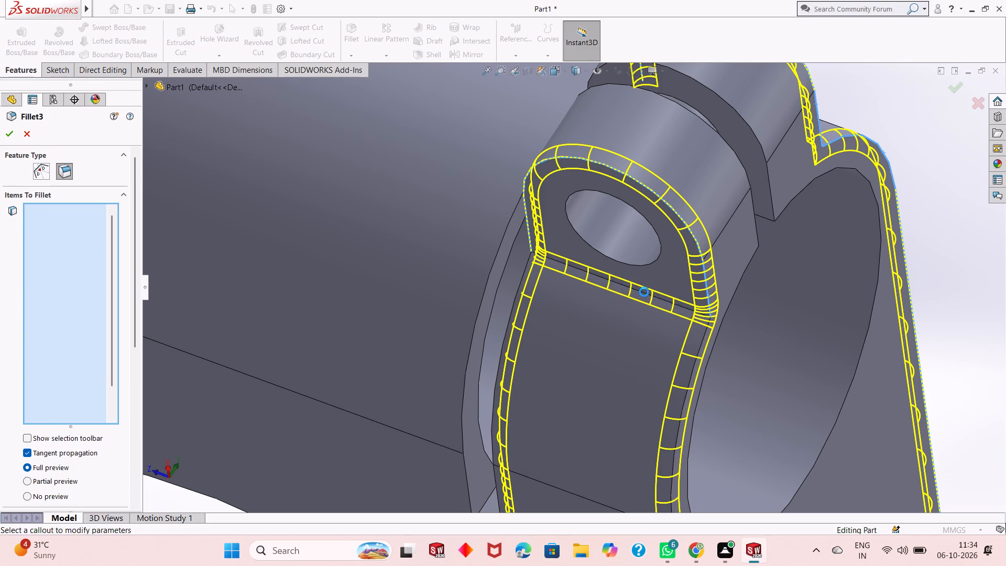
{"action": "scroll", "coordinate": [677, 290], "scroll_direction": "up", "scroll_amount": 1}
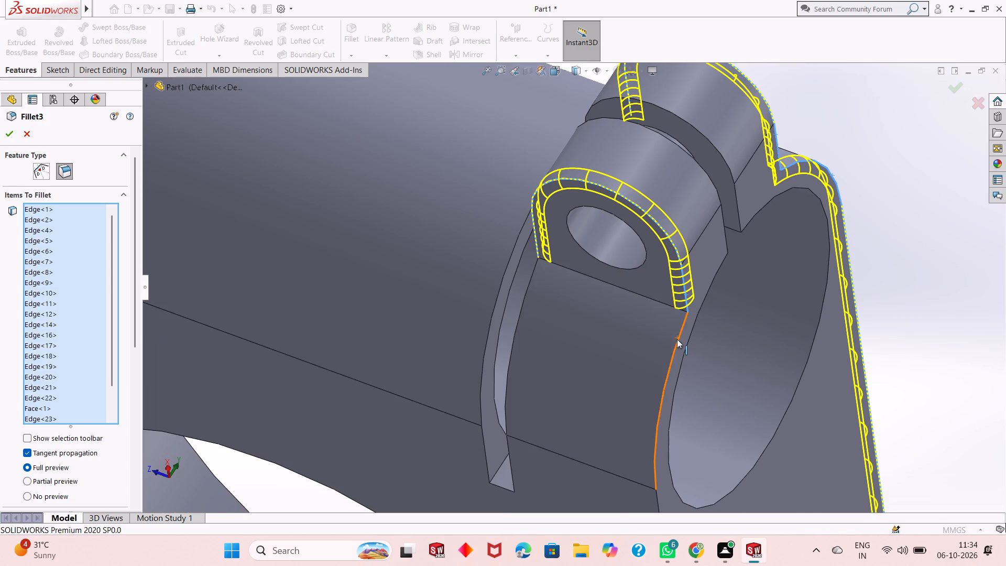
{"action": "left_click", "coordinate": [677, 339]}
Remove the bottom joint edge of the +X corner lug opposite the drilled block's side from the fillet selection.
{"action": "scroll", "coordinate": [644, 339], "scroll_direction": "up", "scroll_amount": 4}
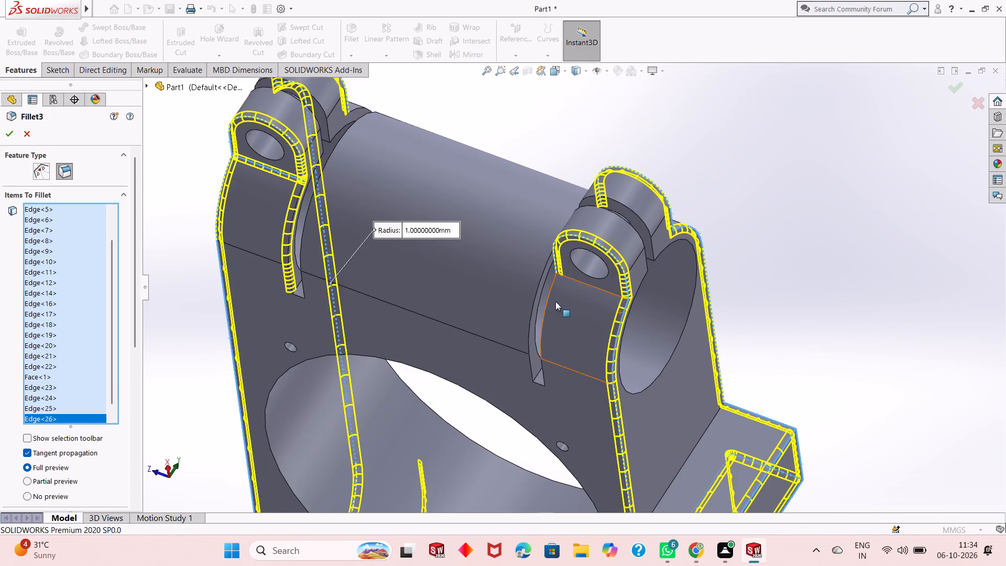
{"action": "scroll", "coordinate": [552, 299], "scroll_direction": "up", "scroll_amount": 1}
{"action": "scroll", "coordinate": [289, 159], "scroll_direction": "down", "scroll_amount": 4}
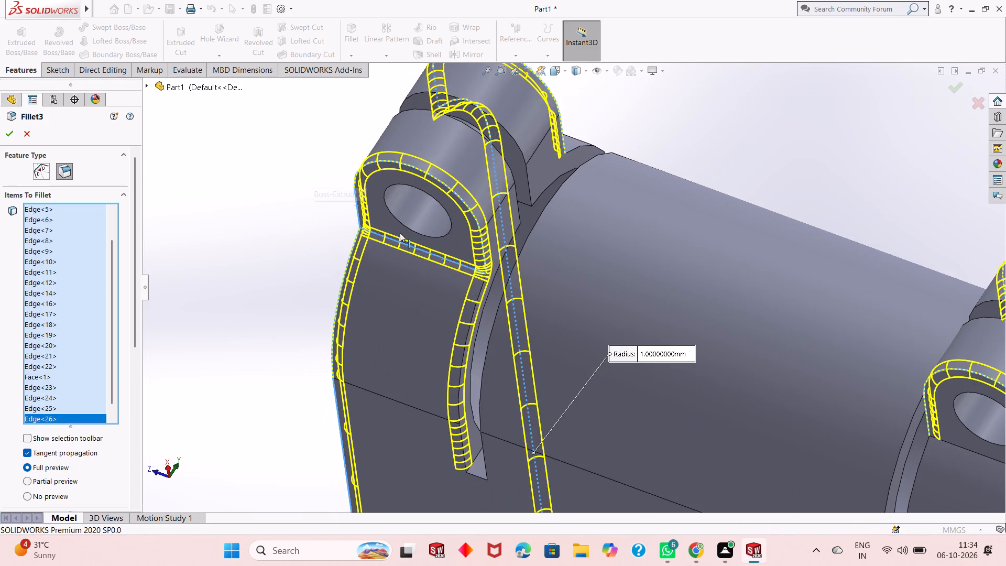
{"action": "scroll", "coordinate": [425, 238], "scroll_direction": "down", "scroll_amount": 3}
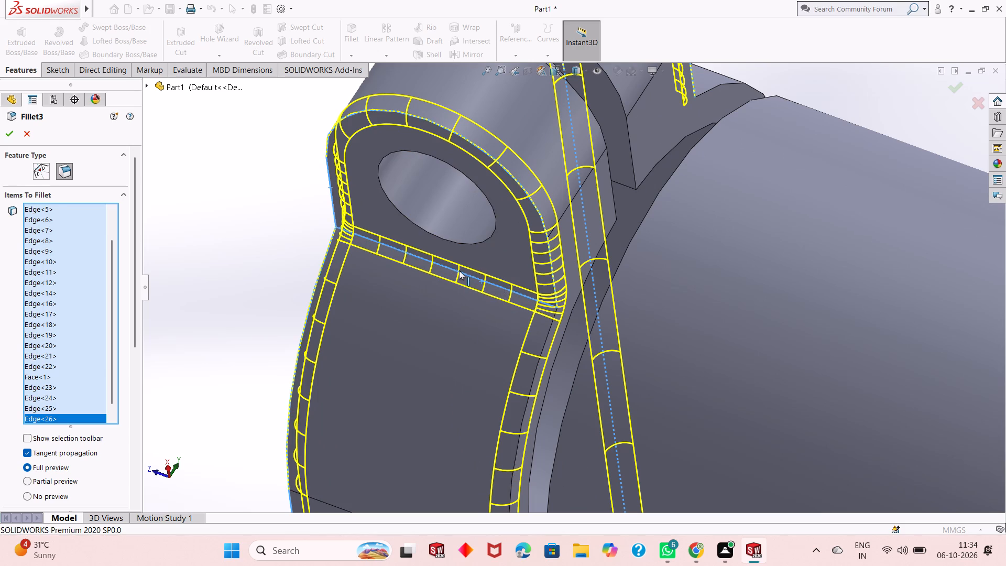
{"action": "left_click", "coordinate": [460, 270]}
{"action": "scroll", "coordinate": [522, 293], "scroll_direction": "up", "scroll_amount": 1}
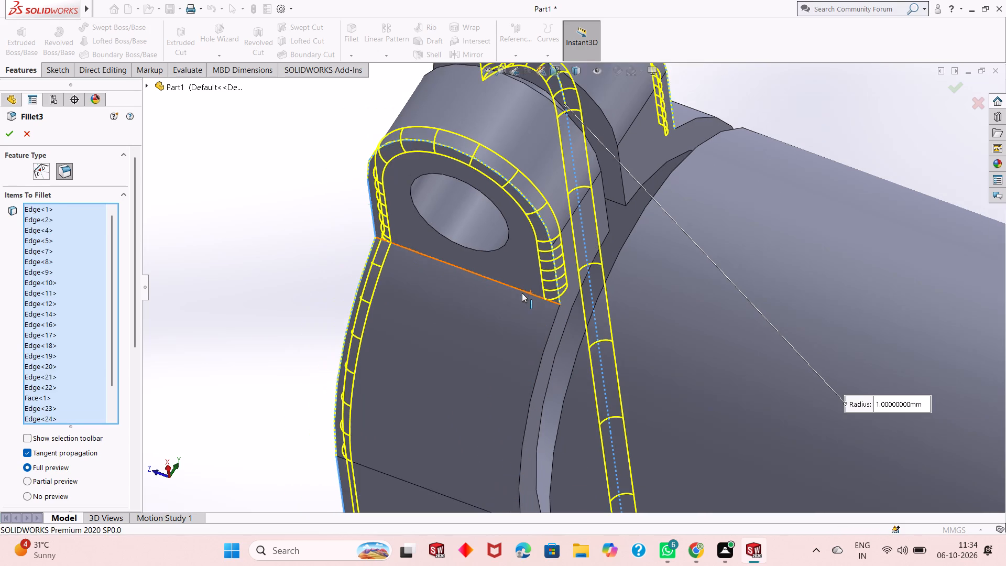
Remove the top joint edge between the housing and the block-side -X corner lug from the fillet selection.
{"action": "scroll", "coordinate": [522, 293], "scroll_direction": "up", "scroll_amount": 5}
{"action": "scroll", "coordinate": [572, 319], "scroll_direction": "up", "scroll_amount": 1}
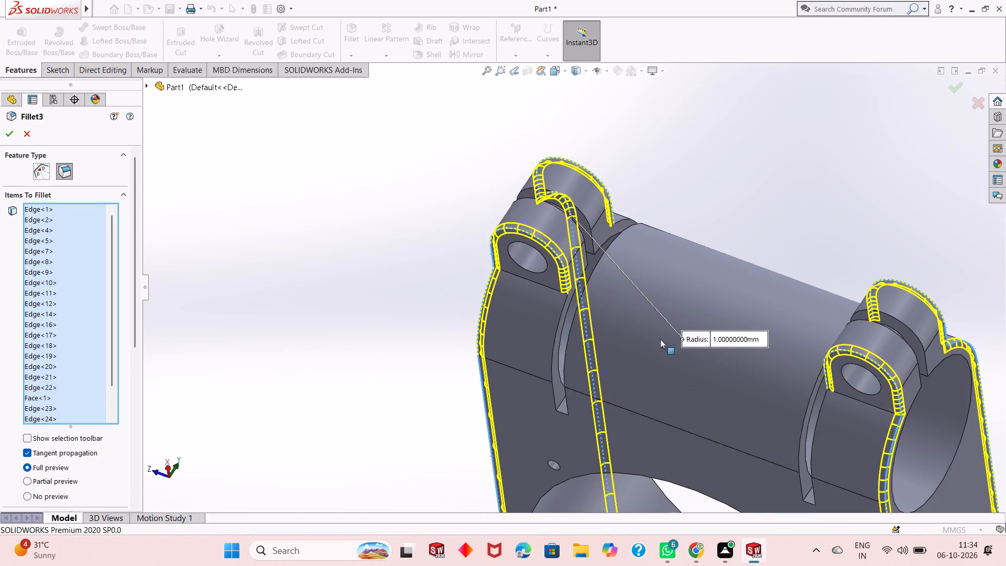
{"action": "scroll", "coordinate": [789, 371], "scroll_direction": "up", "scroll_amount": 1}
{"action": "middle_click_drag", "start_coordinate": [597, 279], "coordinate": [591, 304]}
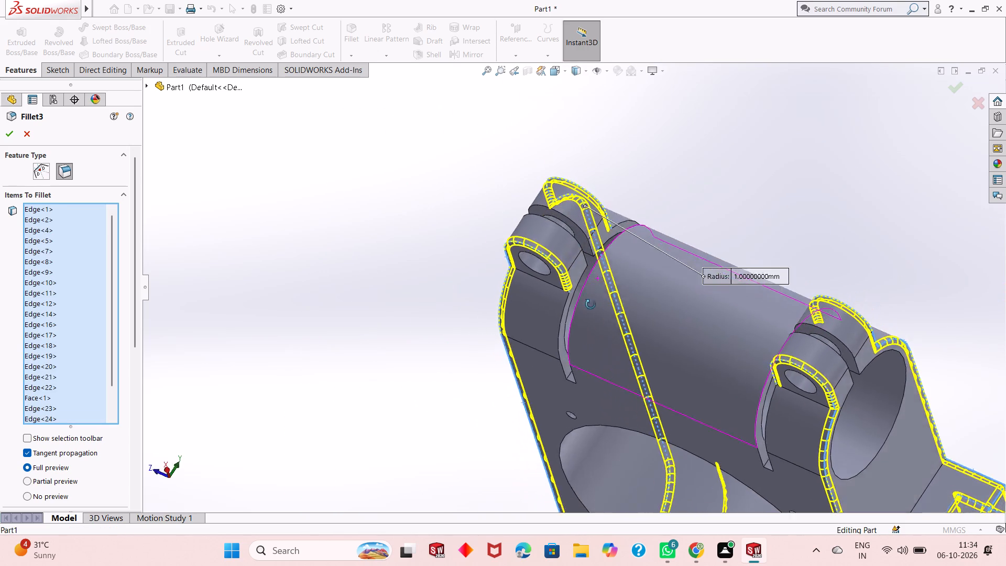
{"action": "middle_click_drag", "start_coordinate": [591, 304], "coordinate": [547, 450]}
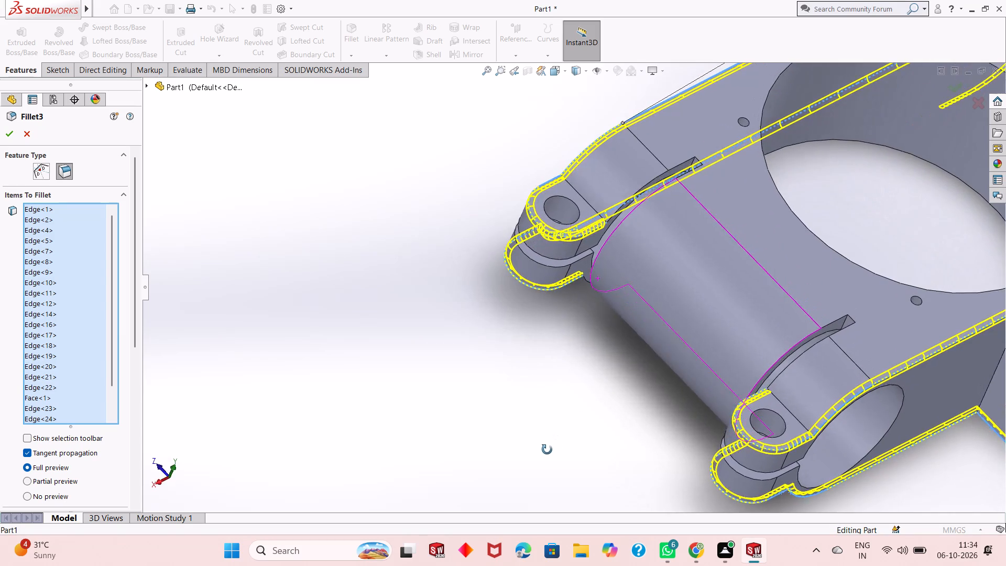
{"action": "middle_click_drag", "start_coordinate": [547, 450], "coordinate": [577, 465]}
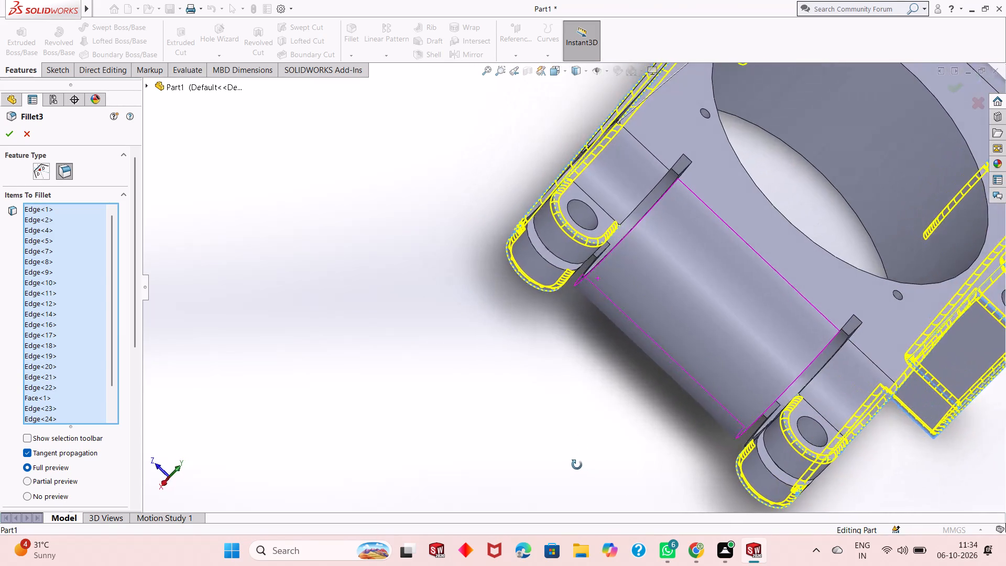
{"action": "middle_click_drag", "start_coordinate": [577, 465], "coordinate": [612, 360]}
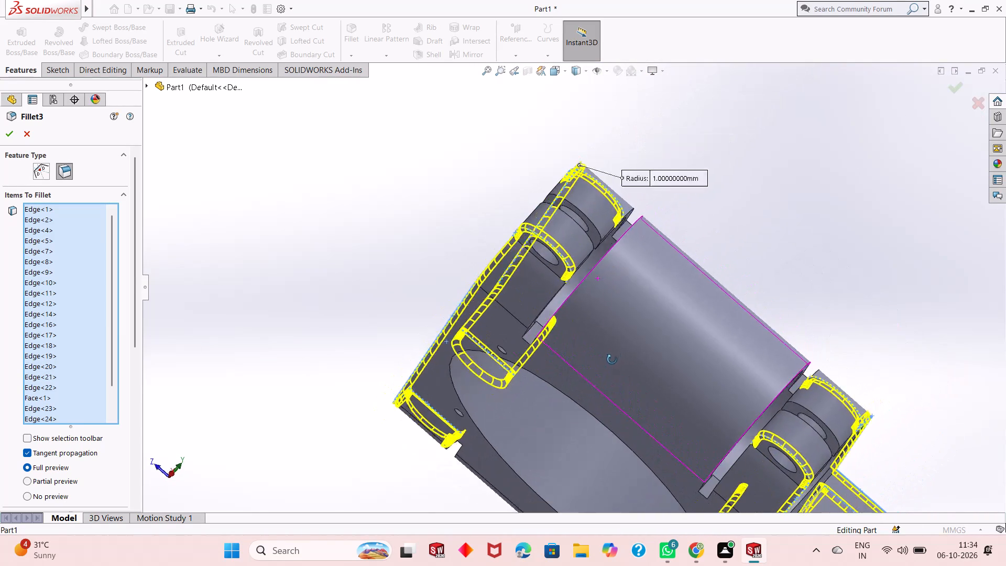
{"action": "middle_click_drag", "start_coordinate": [612, 360], "coordinate": [535, 437]}
{"action": "scroll", "coordinate": [561, 368], "scroll_direction": "up", "scroll_amount": 4}
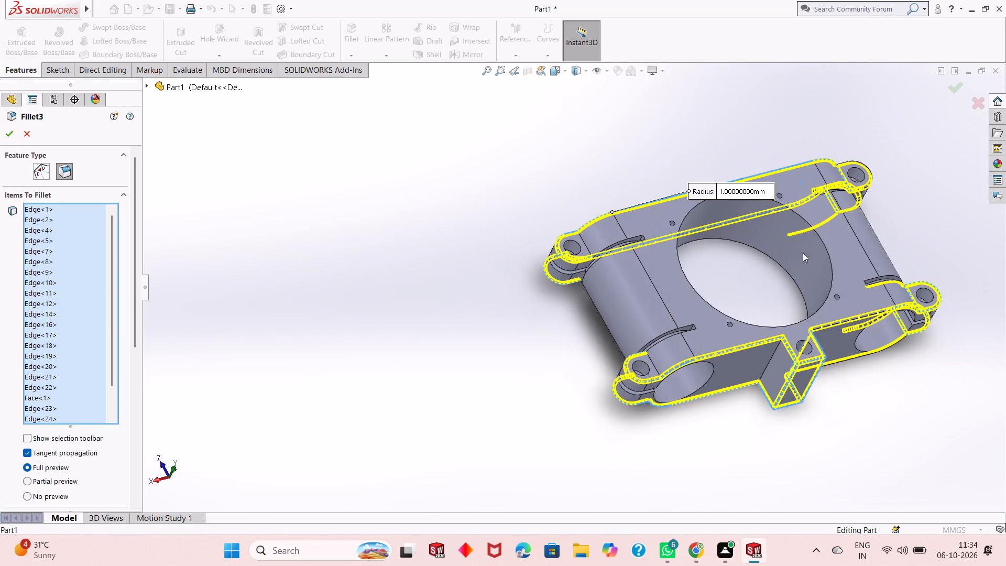
{"action": "scroll", "coordinate": [841, 278], "scroll_direction": "down", "scroll_amount": 2}
{"action": "scroll", "coordinate": [745, 307], "scroll_direction": "up", "scroll_amount": 2}
{"action": "middle_click_drag", "start_coordinate": [845, 322], "coordinate": [774, 268]}
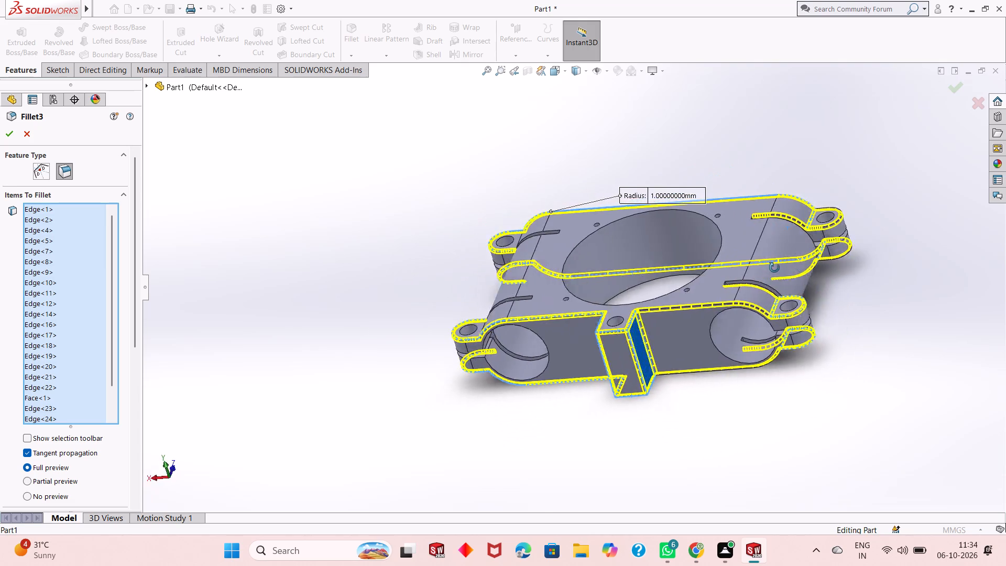
{"action": "middle_click_drag", "start_coordinate": [774, 268], "coordinate": [664, 422]}
{"action": "scroll", "coordinate": [566, 377], "scroll_direction": "down", "scroll_amount": 5}
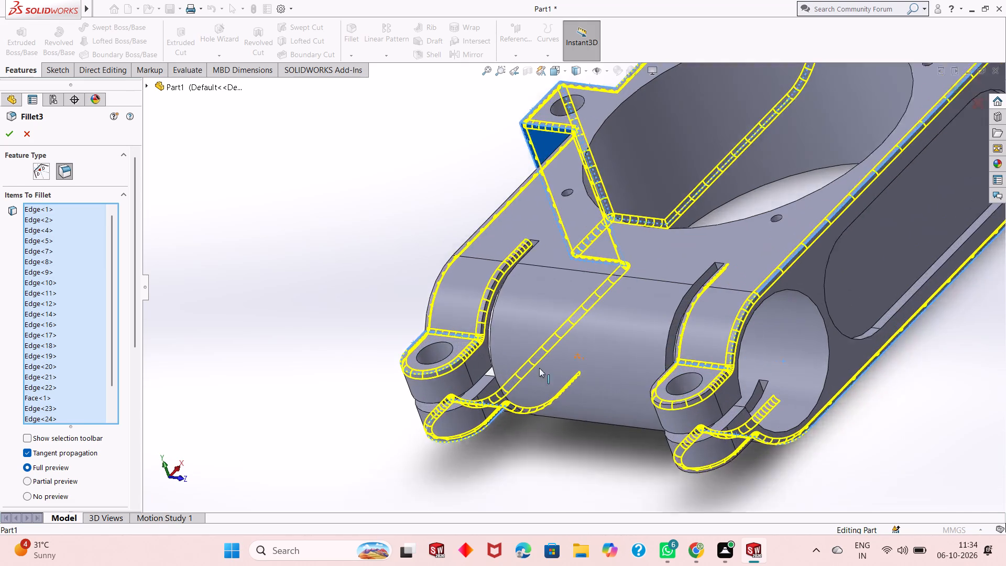
{"action": "scroll", "coordinate": [539, 368], "scroll_direction": "down", "scroll_amount": 1}
{"action": "scroll", "coordinate": [456, 323], "scroll_direction": "down", "scroll_amount": 2}
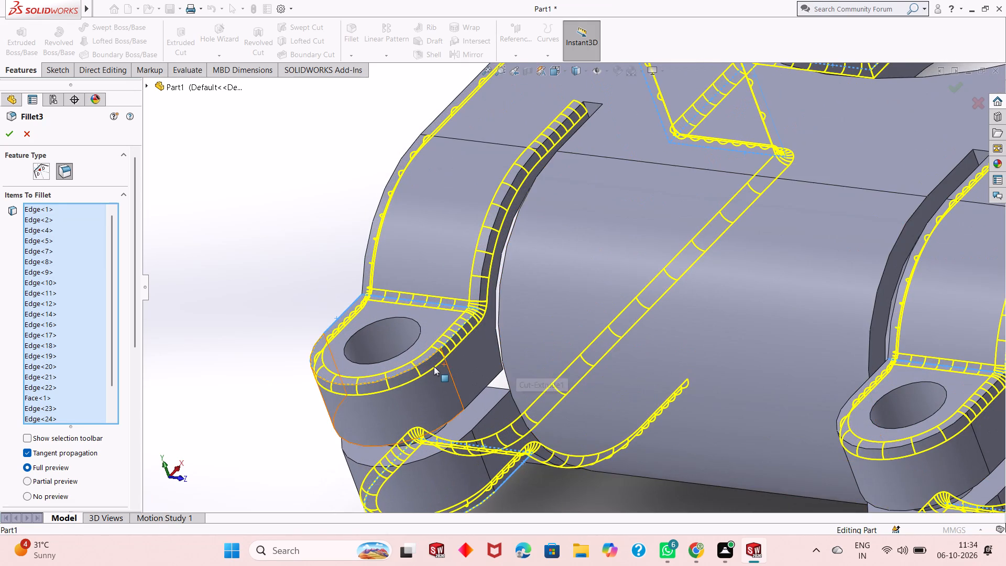
{"action": "scroll", "coordinate": [434, 366], "scroll_direction": "up", "scroll_amount": 2}
{"action": "middle_click_drag", "start_coordinate": [363, 410], "coordinate": [394, 372]}
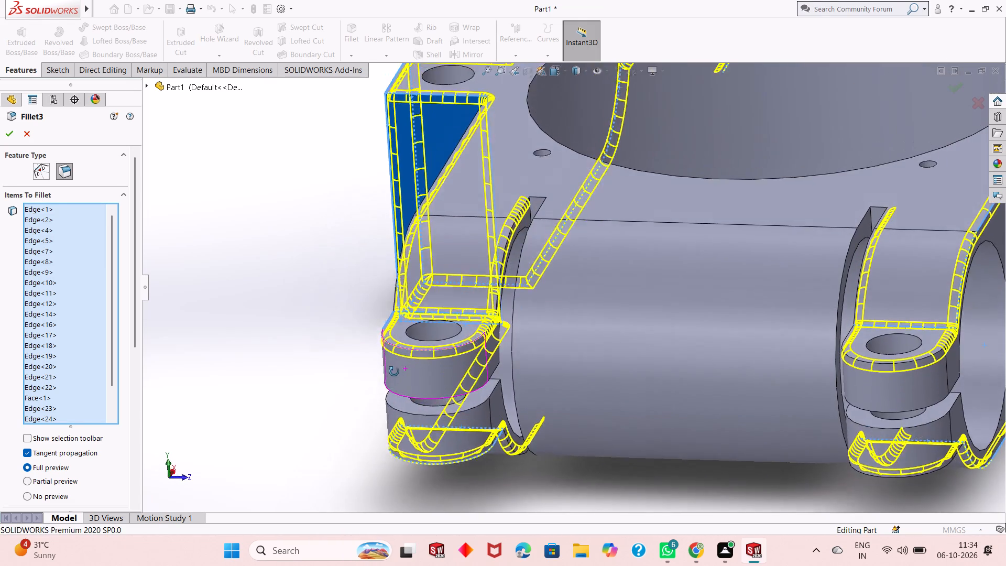
{"action": "middle_click_drag", "start_coordinate": [394, 372], "coordinate": [354, 365]}
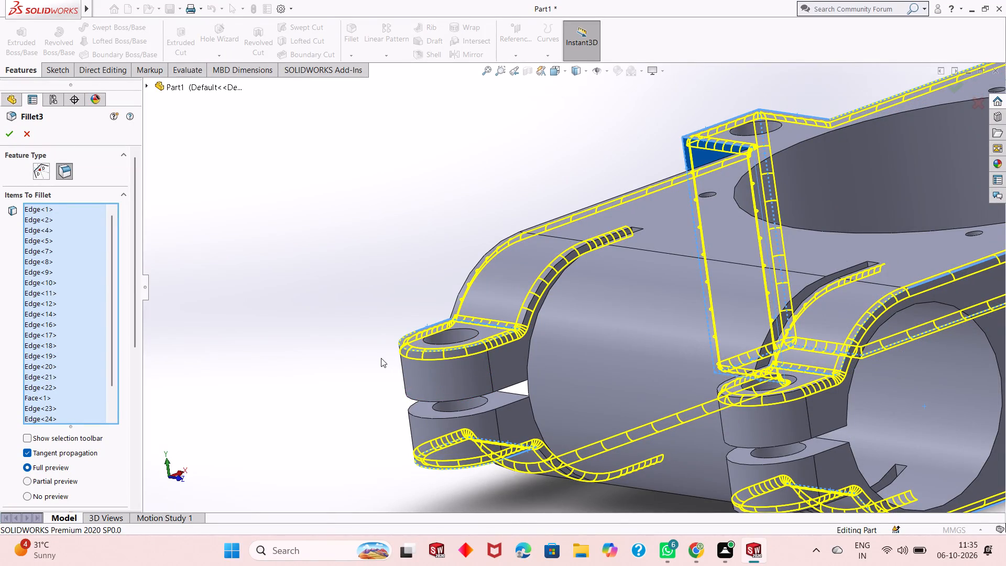
{"action": "middle_click_drag", "start_coordinate": [381, 358], "coordinate": [374, 438]}
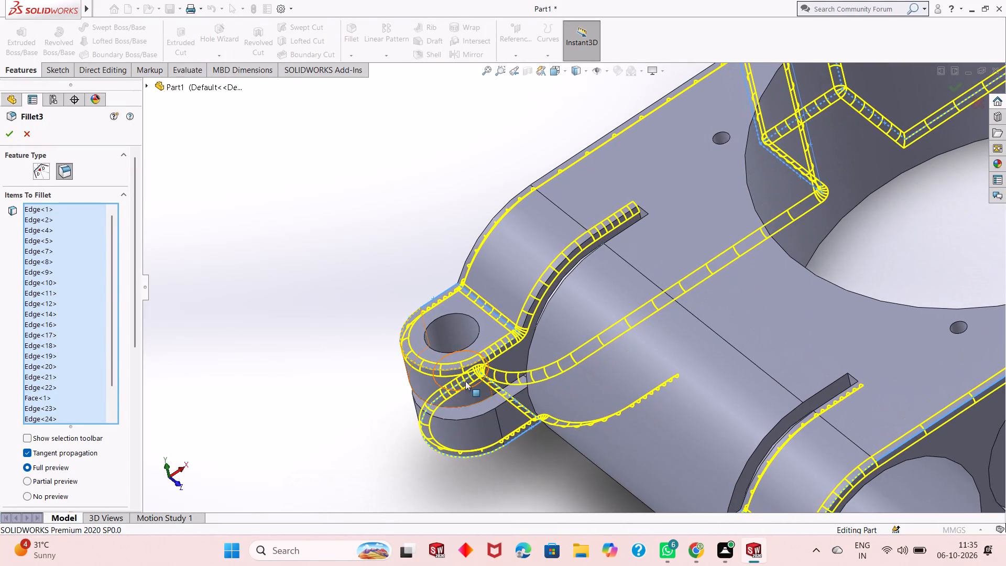
{"action": "scroll", "coordinate": [534, 338], "scroll_direction": "down", "scroll_amount": 4}
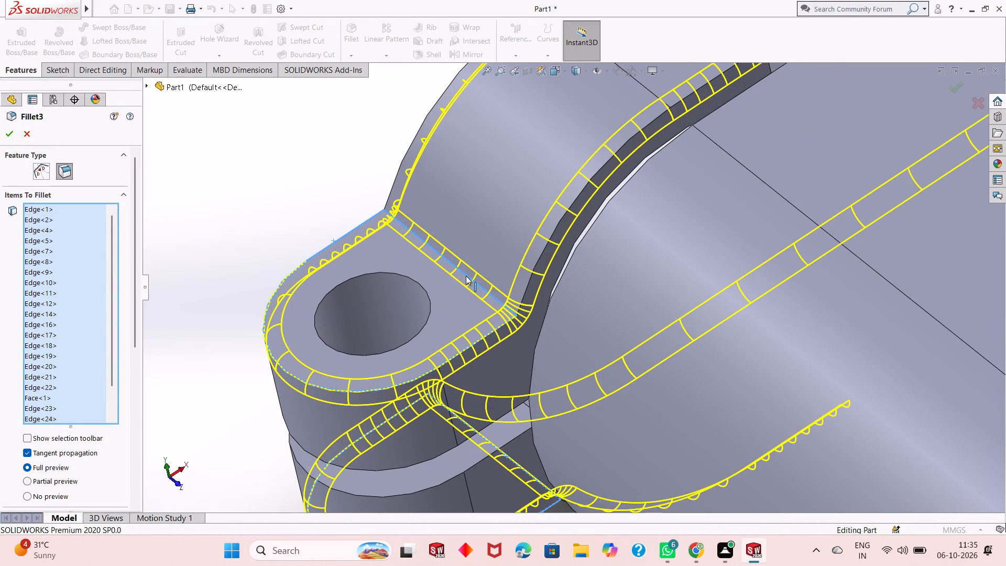
{"action": "left_click", "coordinate": [466, 276]}
Remove the bottom joint edge of the block-side -X corner lug from the fillet selection.
{"action": "scroll", "coordinate": [497, 341], "scroll_direction": "up", "scroll_amount": 1}
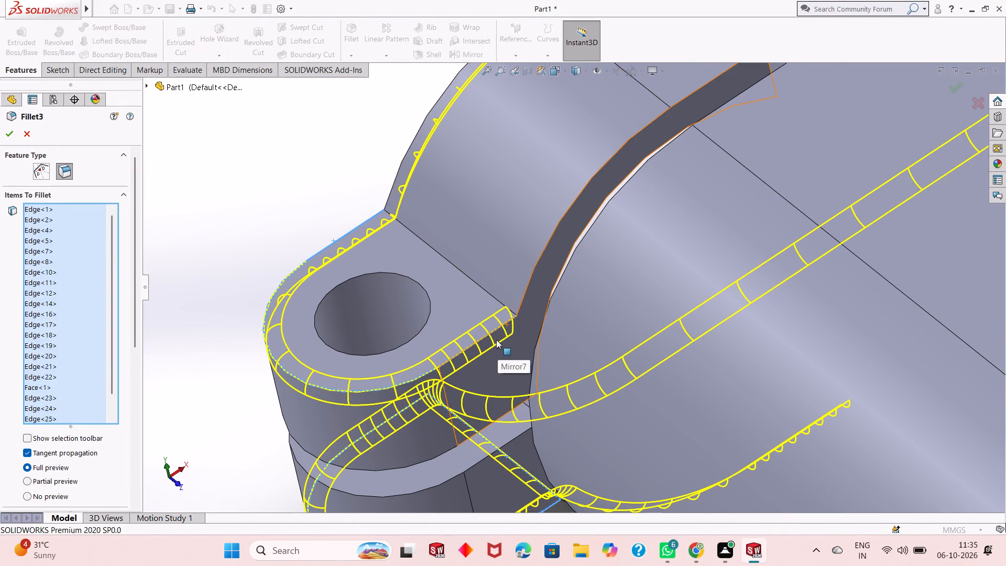
{"action": "scroll", "coordinate": [496, 340], "scroll_direction": "up", "scroll_amount": 1}
{"action": "middle_click_drag", "start_coordinate": [539, 471], "coordinate": [536, 422]}
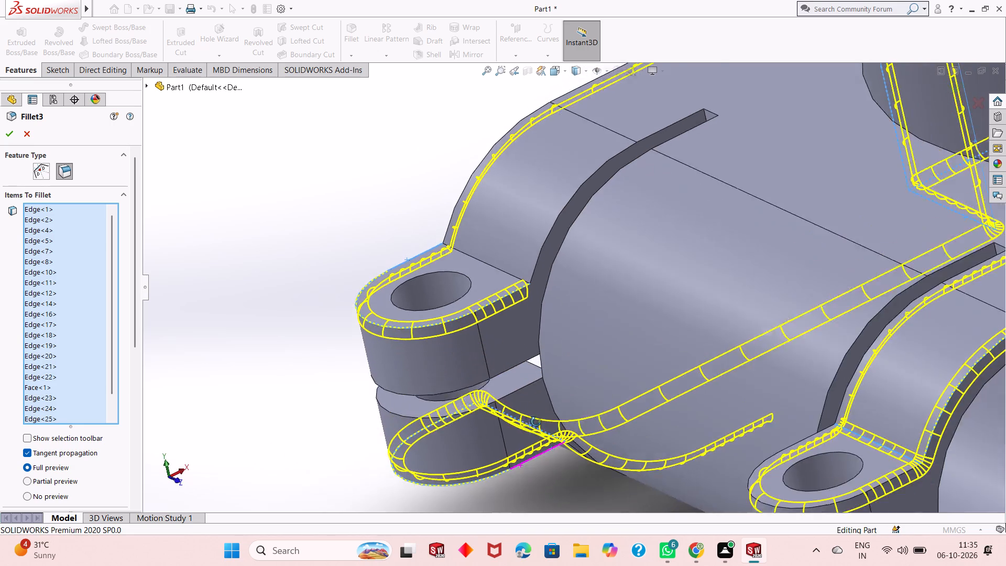
{"action": "middle_click_drag", "start_coordinate": [536, 422], "coordinate": [528, 307]}
{"action": "scroll", "coordinate": [521, 341], "scroll_direction": "up", "scroll_amount": 2}
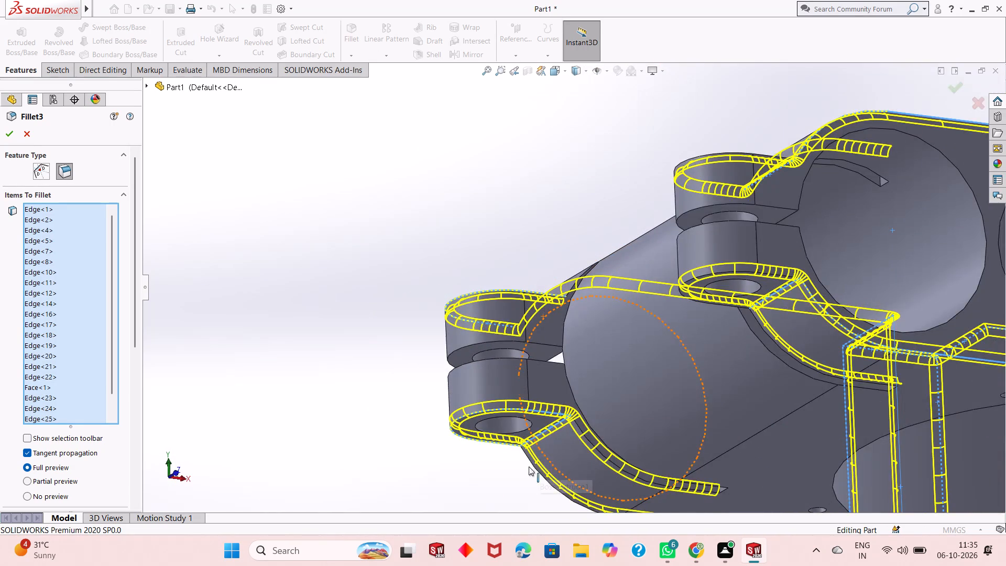
{"action": "scroll", "coordinate": [540, 466], "scroll_direction": "down", "scroll_amount": 3}
{"action": "scroll", "coordinate": [584, 368], "scroll_direction": "down", "scroll_amount": 8}
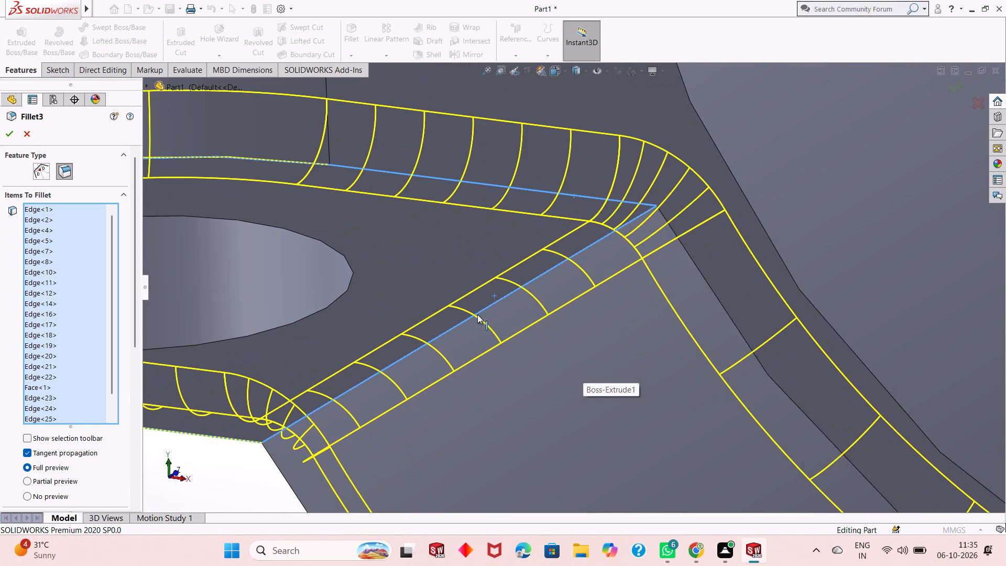
{"action": "left_click", "coordinate": [489, 307]}
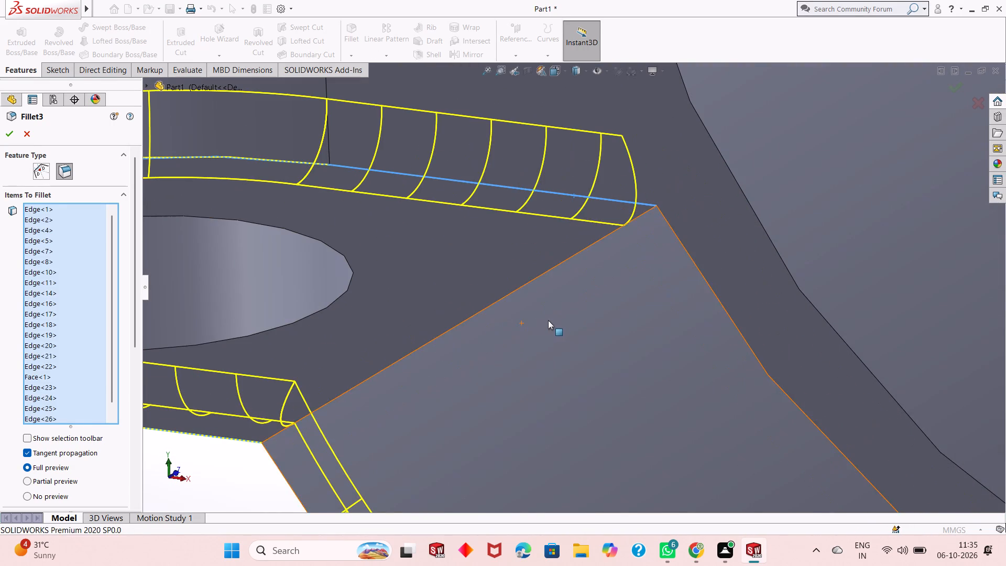
Check the fillet preview around the -X end and accept the 1 mm fillet with its refined edge selection.
{"action": "scroll", "coordinate": [548, 320], "scroll_direction": "up", "scroll_amount": 11}
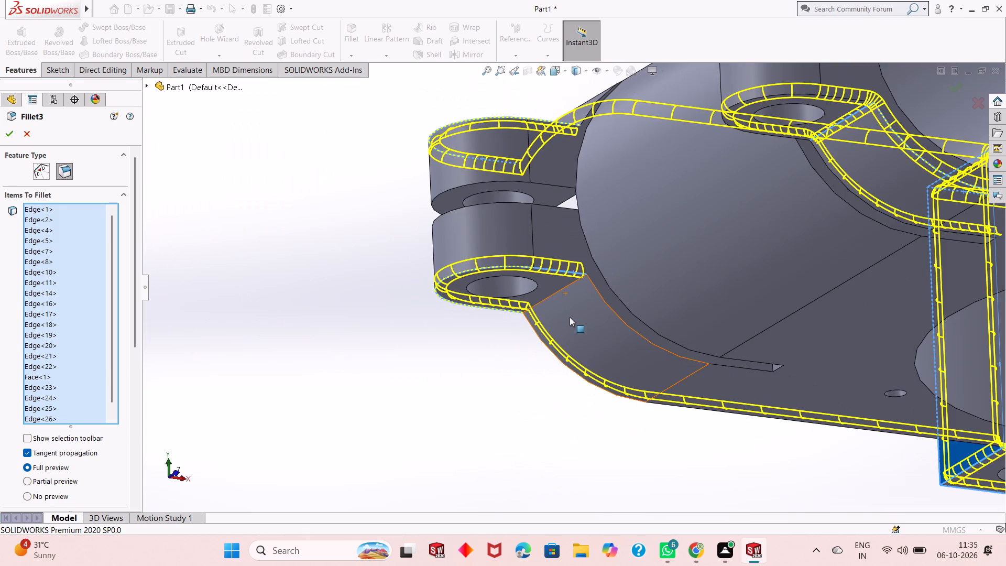
{"action": "scroll", "coordinate": [570, 317], "scroll_direction": "up", "scroll_amount": 2}
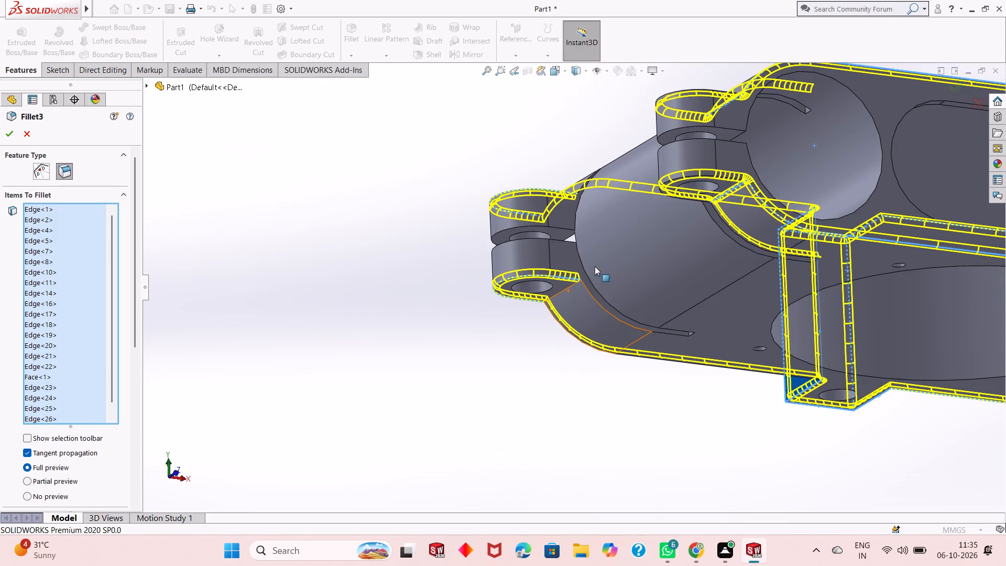
{"action": "middle_click_drag", "start_coordinate": [441, 280], "coordinate": [462, 312]}
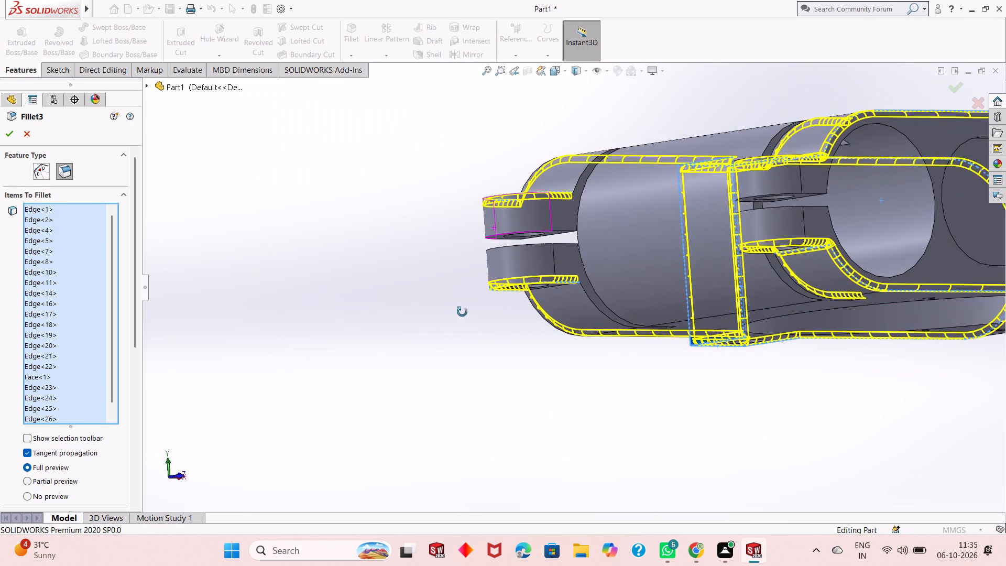
{"action": "middle_click_drag", "start_coordinate": [462, 312], "coordinate": [475, 354]}
{"action": "scroll", "coordinate": [474, 354], "scroll_direction": "up", "scroll_amount": 2}
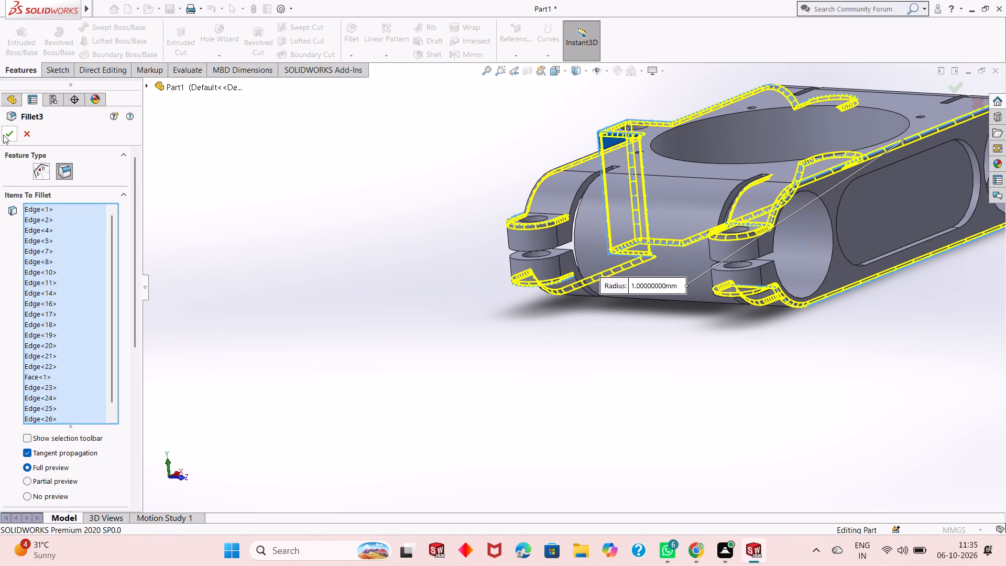
{"action": "left_click", "coordinate": [3, 135]}
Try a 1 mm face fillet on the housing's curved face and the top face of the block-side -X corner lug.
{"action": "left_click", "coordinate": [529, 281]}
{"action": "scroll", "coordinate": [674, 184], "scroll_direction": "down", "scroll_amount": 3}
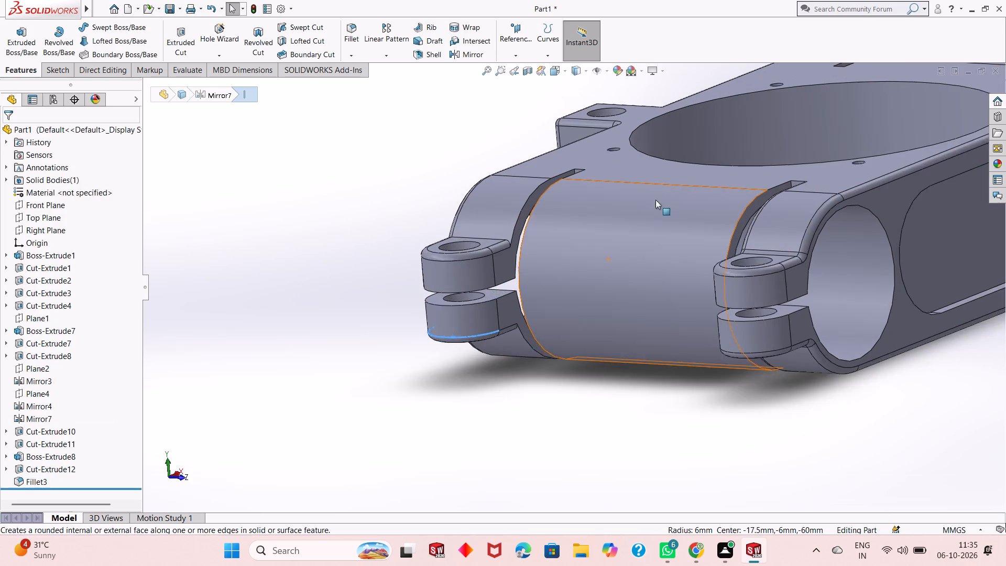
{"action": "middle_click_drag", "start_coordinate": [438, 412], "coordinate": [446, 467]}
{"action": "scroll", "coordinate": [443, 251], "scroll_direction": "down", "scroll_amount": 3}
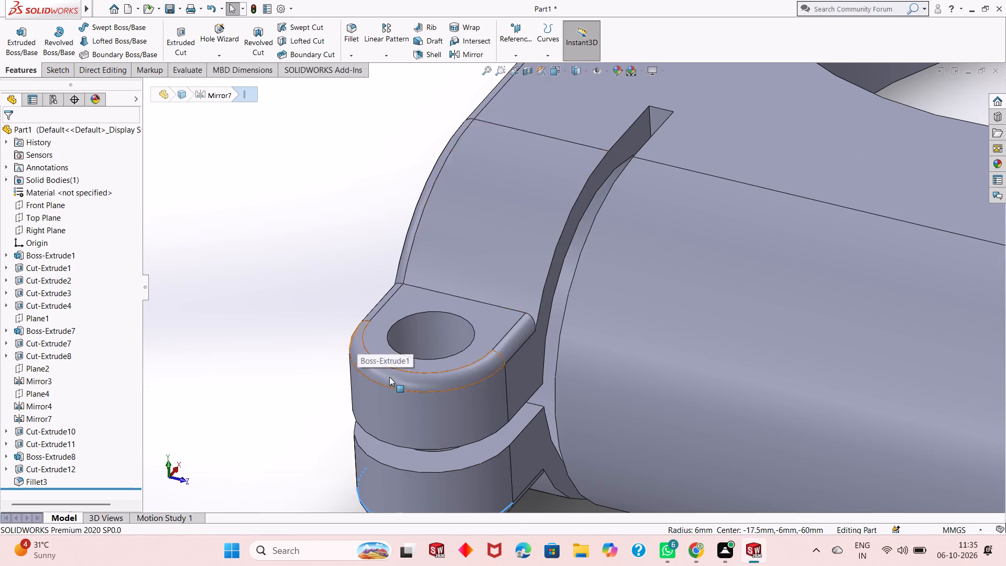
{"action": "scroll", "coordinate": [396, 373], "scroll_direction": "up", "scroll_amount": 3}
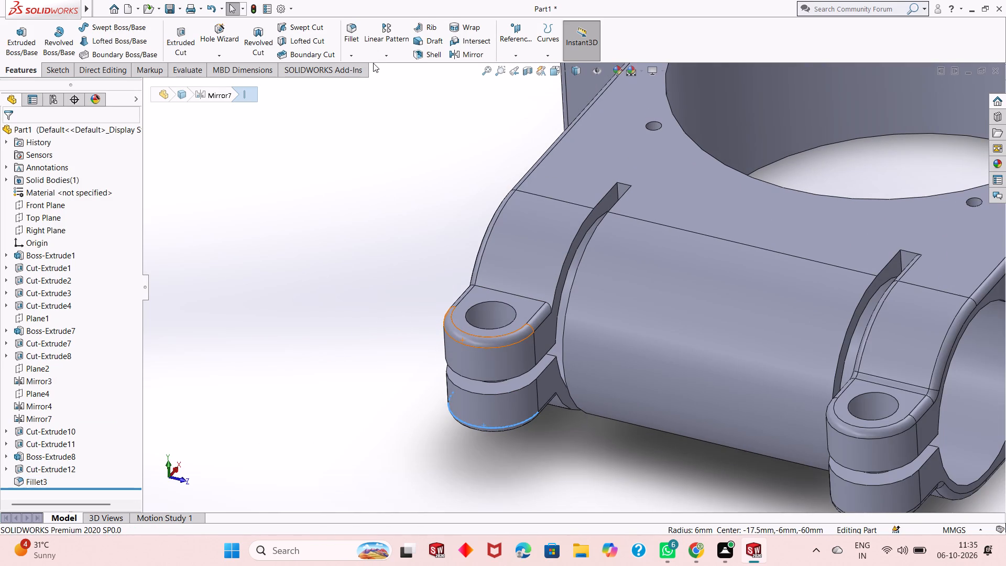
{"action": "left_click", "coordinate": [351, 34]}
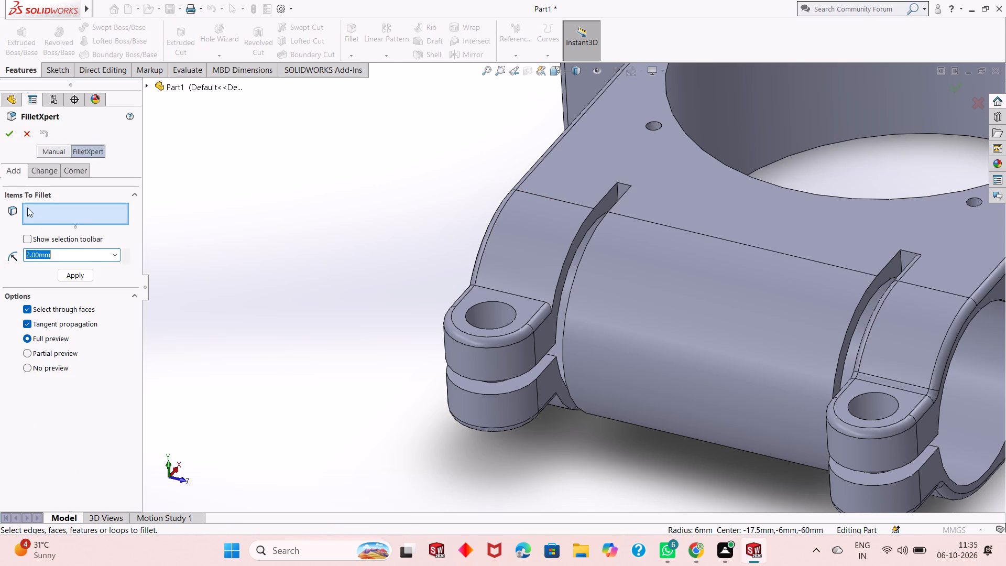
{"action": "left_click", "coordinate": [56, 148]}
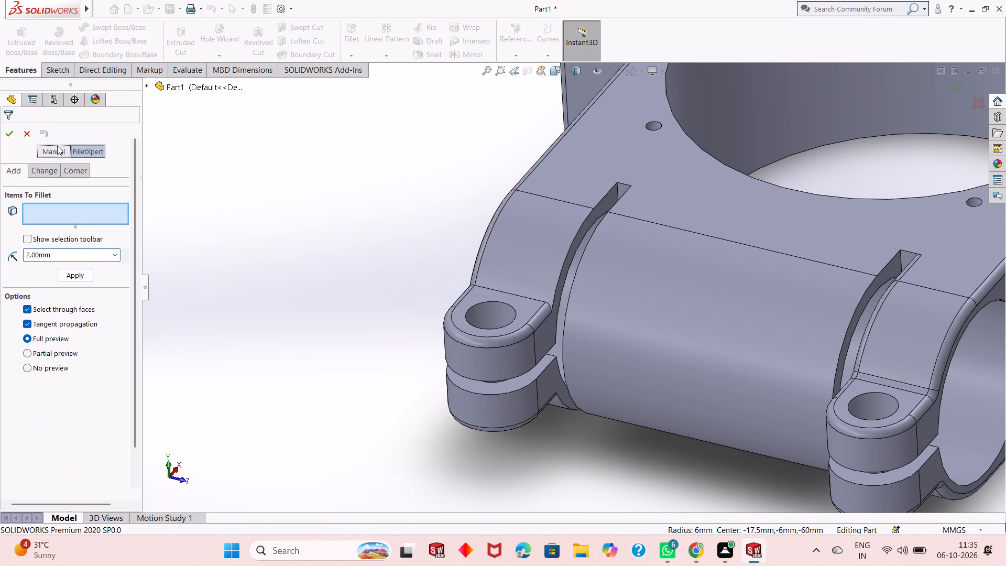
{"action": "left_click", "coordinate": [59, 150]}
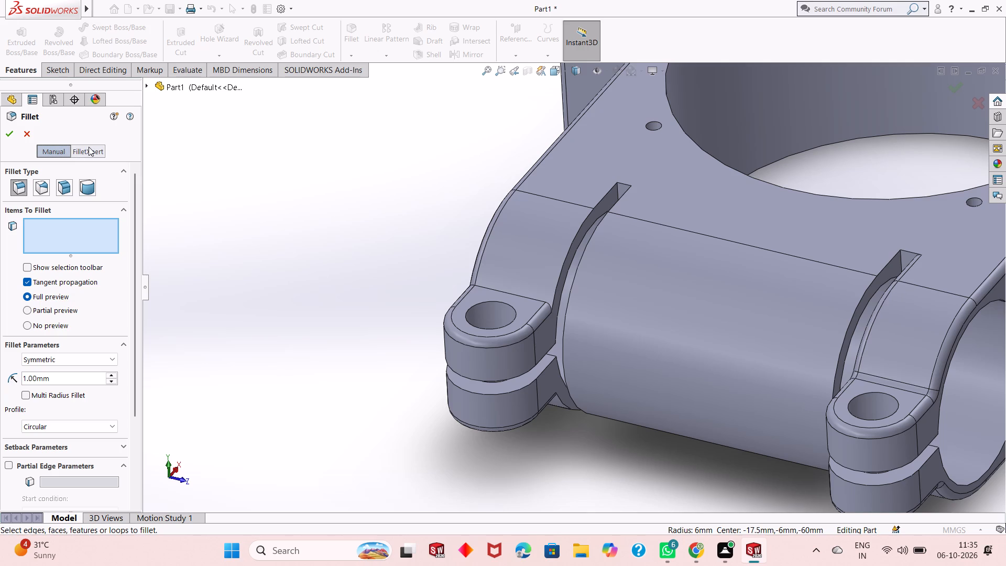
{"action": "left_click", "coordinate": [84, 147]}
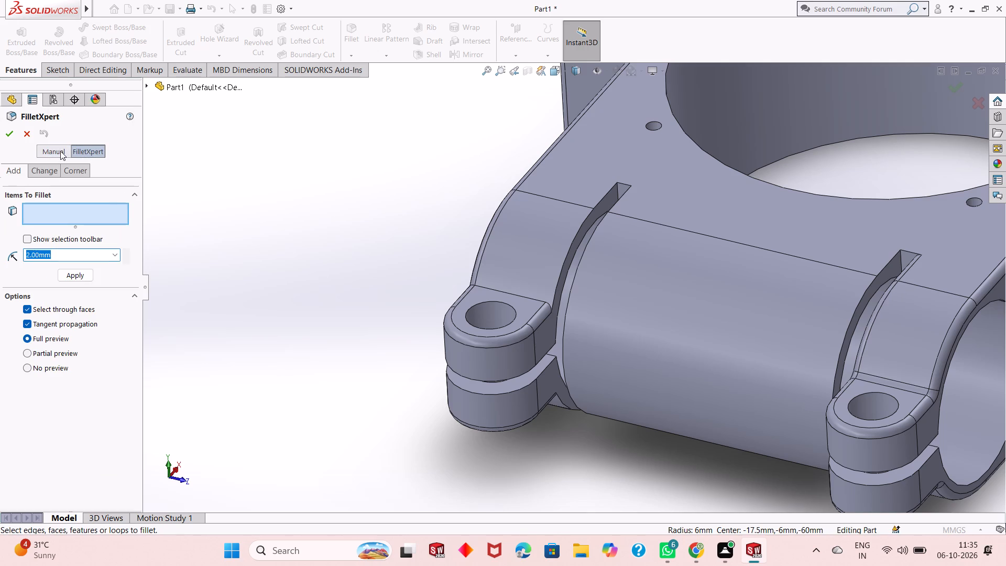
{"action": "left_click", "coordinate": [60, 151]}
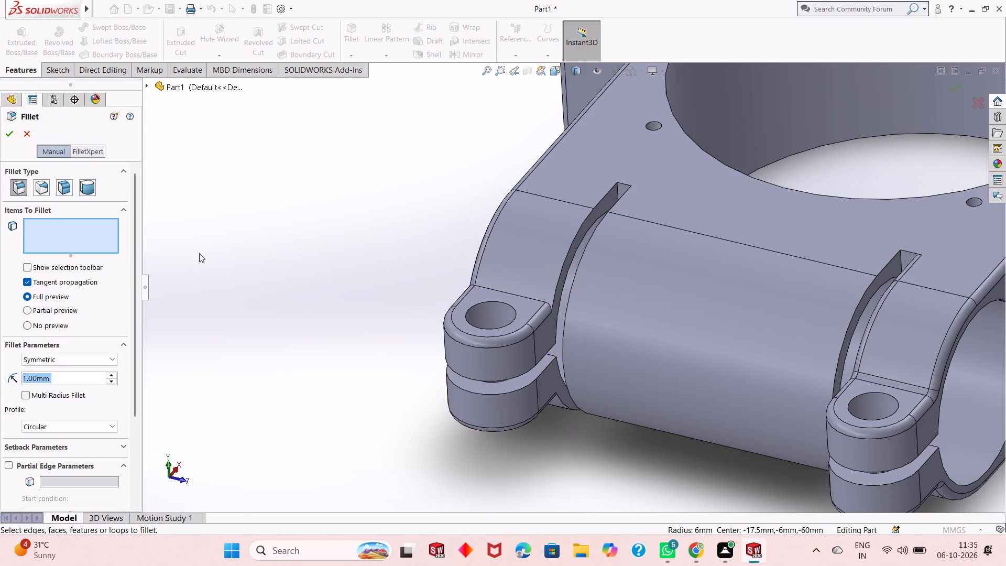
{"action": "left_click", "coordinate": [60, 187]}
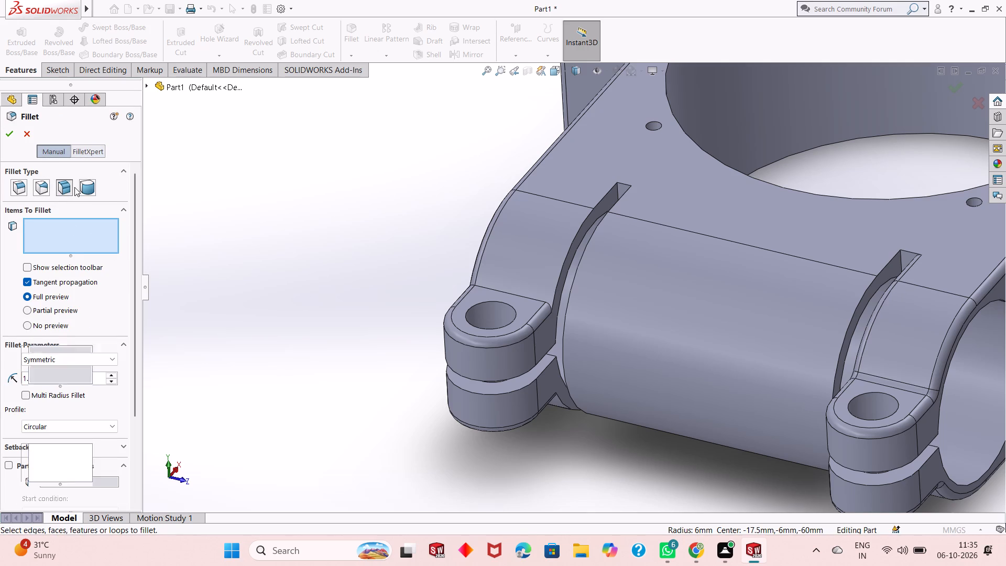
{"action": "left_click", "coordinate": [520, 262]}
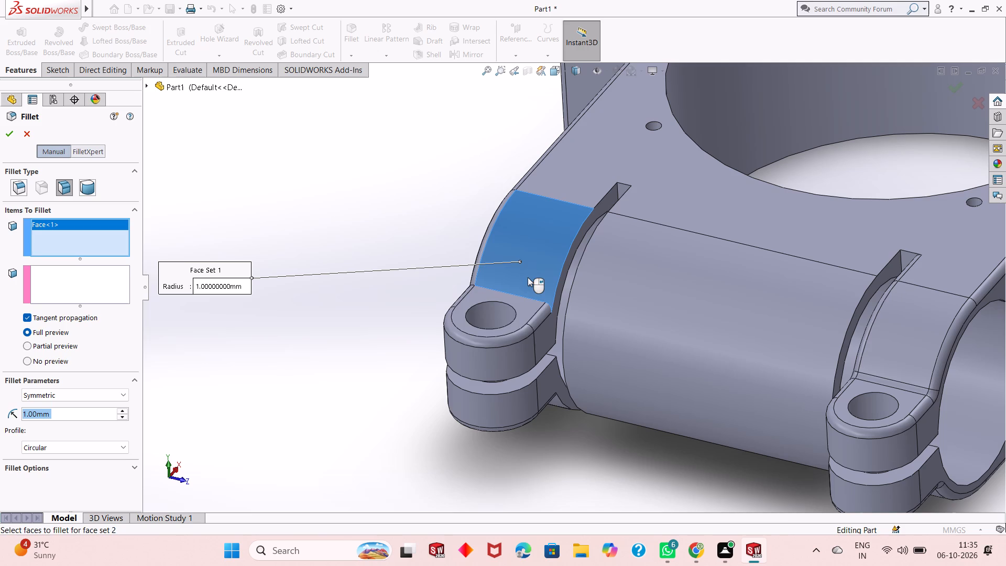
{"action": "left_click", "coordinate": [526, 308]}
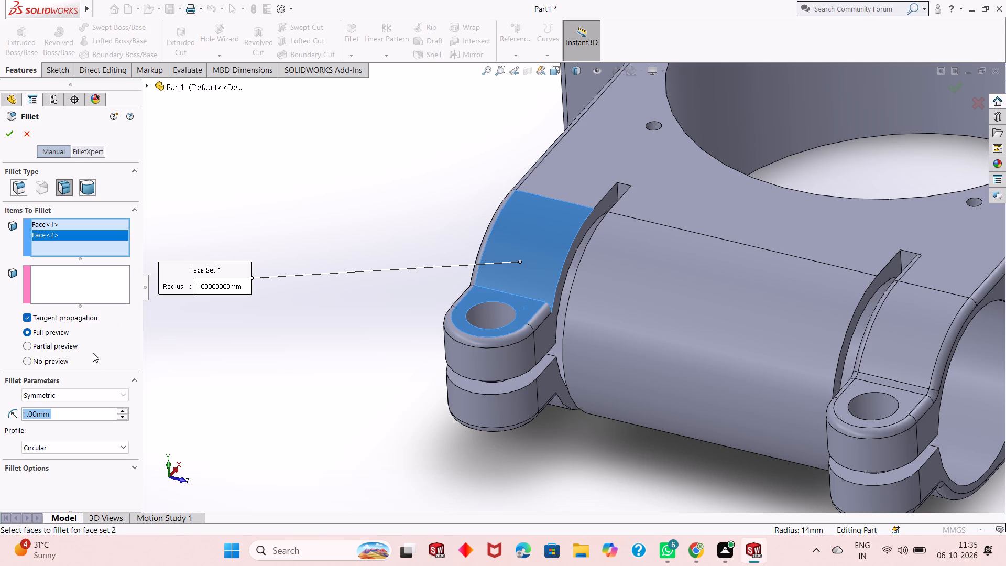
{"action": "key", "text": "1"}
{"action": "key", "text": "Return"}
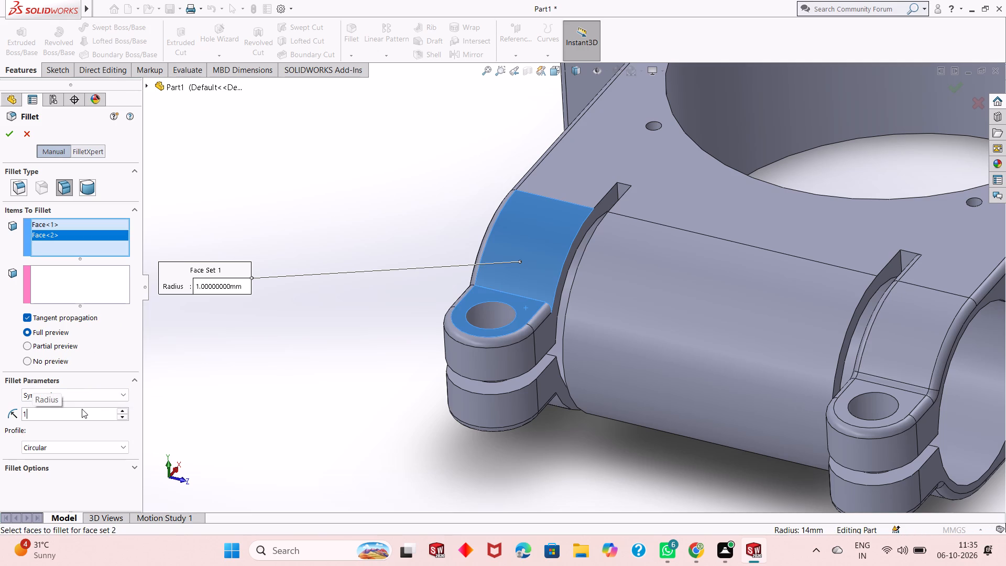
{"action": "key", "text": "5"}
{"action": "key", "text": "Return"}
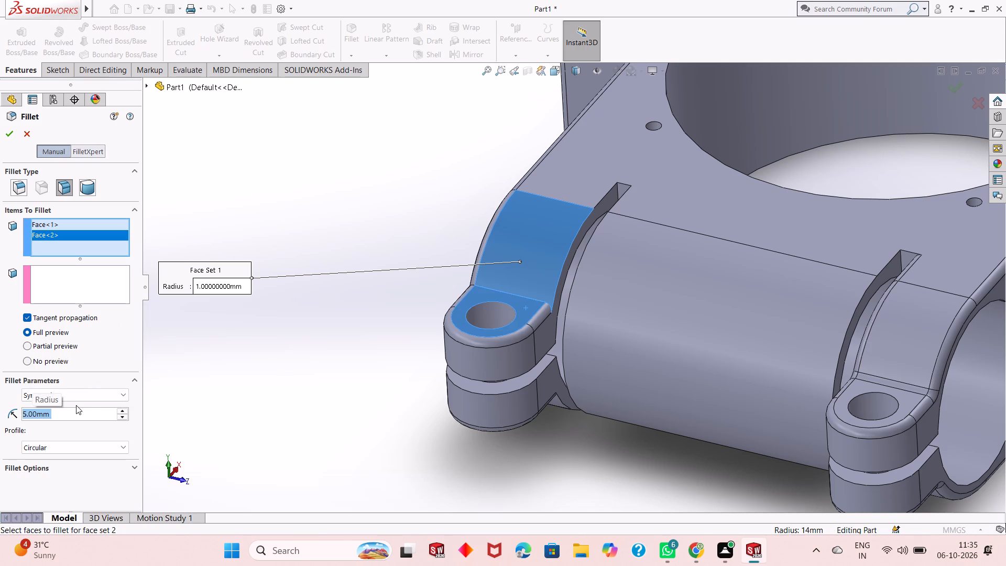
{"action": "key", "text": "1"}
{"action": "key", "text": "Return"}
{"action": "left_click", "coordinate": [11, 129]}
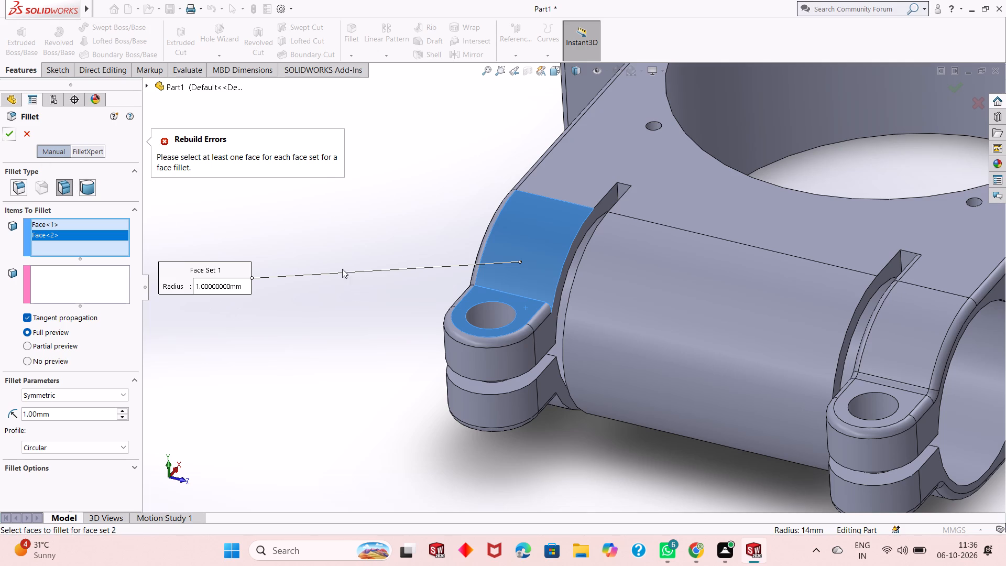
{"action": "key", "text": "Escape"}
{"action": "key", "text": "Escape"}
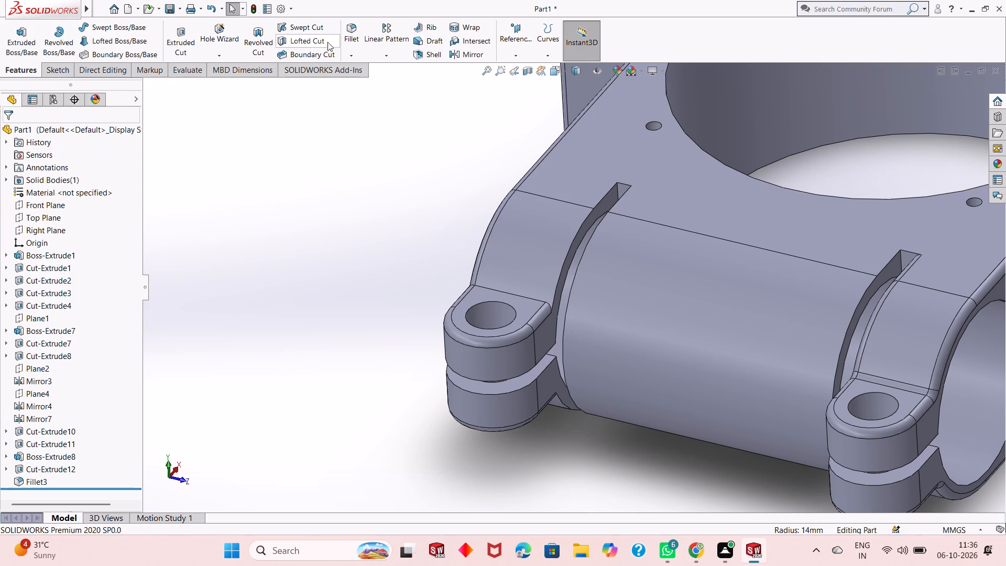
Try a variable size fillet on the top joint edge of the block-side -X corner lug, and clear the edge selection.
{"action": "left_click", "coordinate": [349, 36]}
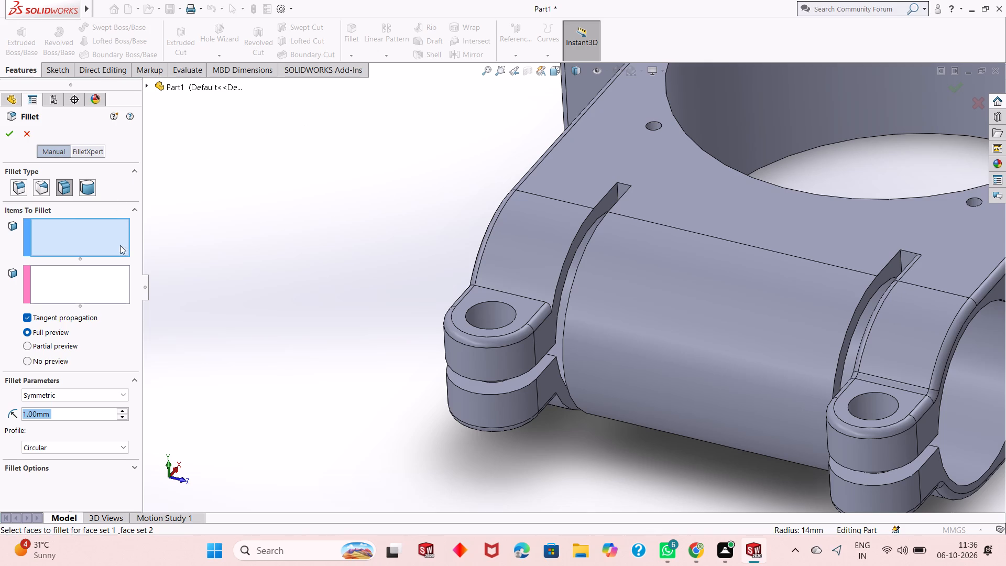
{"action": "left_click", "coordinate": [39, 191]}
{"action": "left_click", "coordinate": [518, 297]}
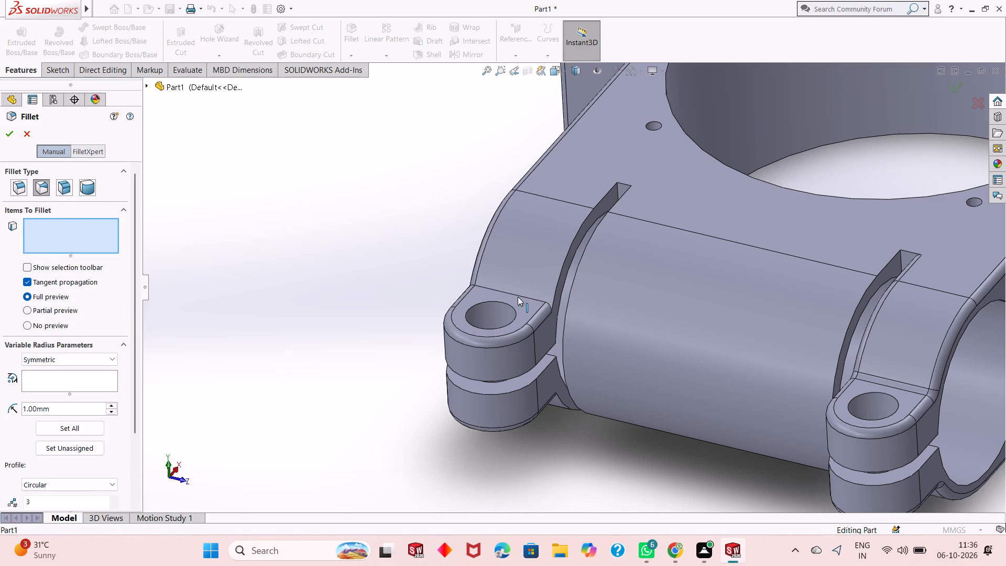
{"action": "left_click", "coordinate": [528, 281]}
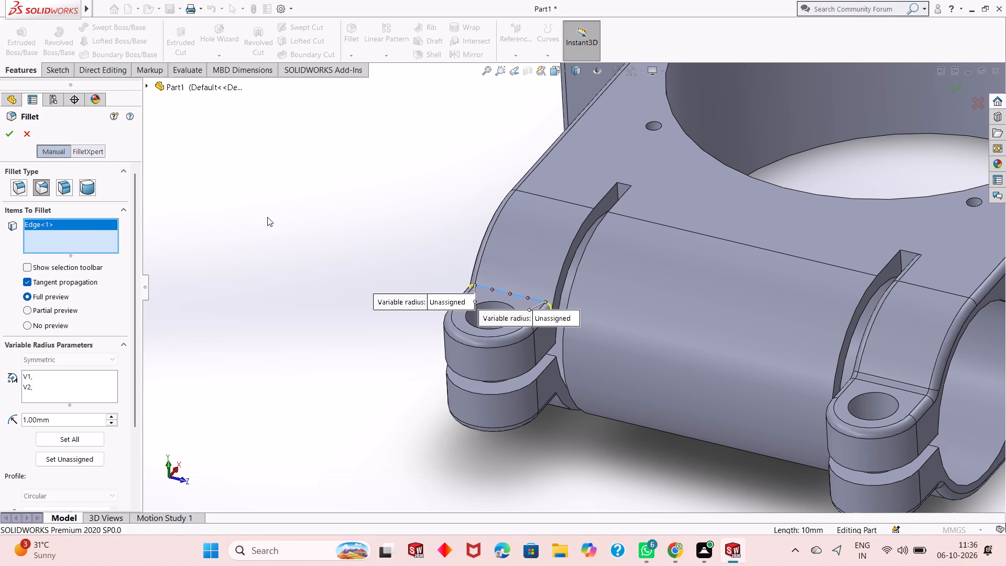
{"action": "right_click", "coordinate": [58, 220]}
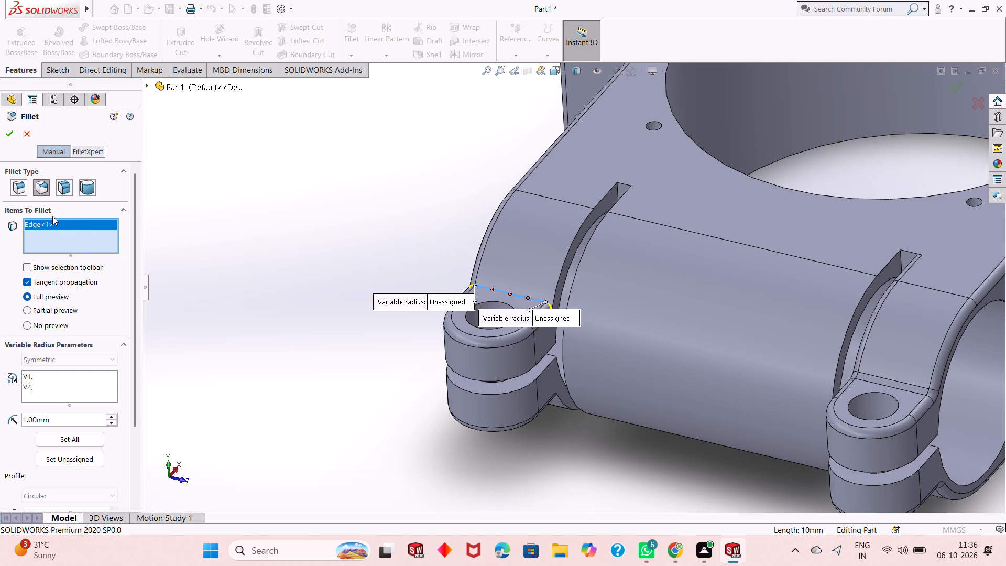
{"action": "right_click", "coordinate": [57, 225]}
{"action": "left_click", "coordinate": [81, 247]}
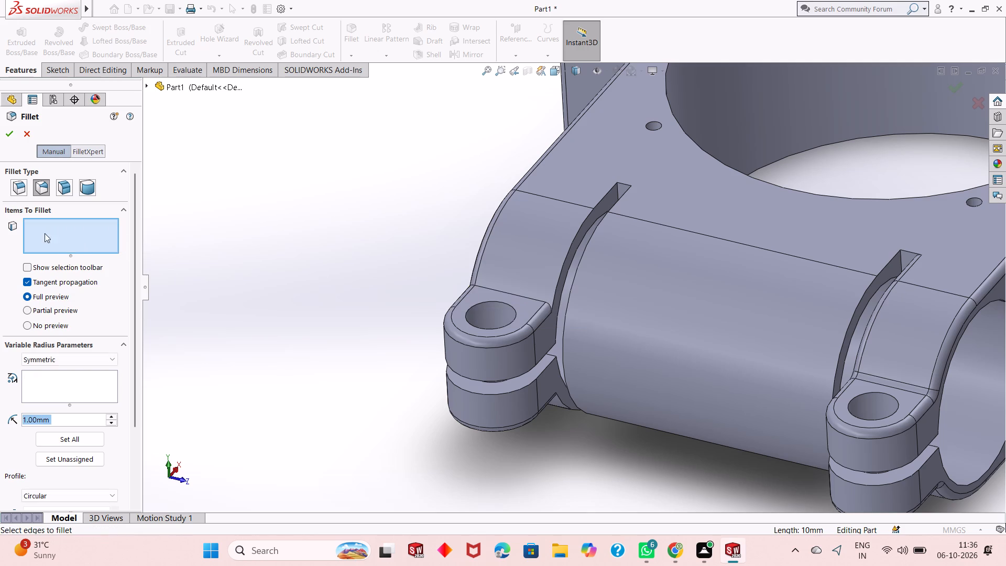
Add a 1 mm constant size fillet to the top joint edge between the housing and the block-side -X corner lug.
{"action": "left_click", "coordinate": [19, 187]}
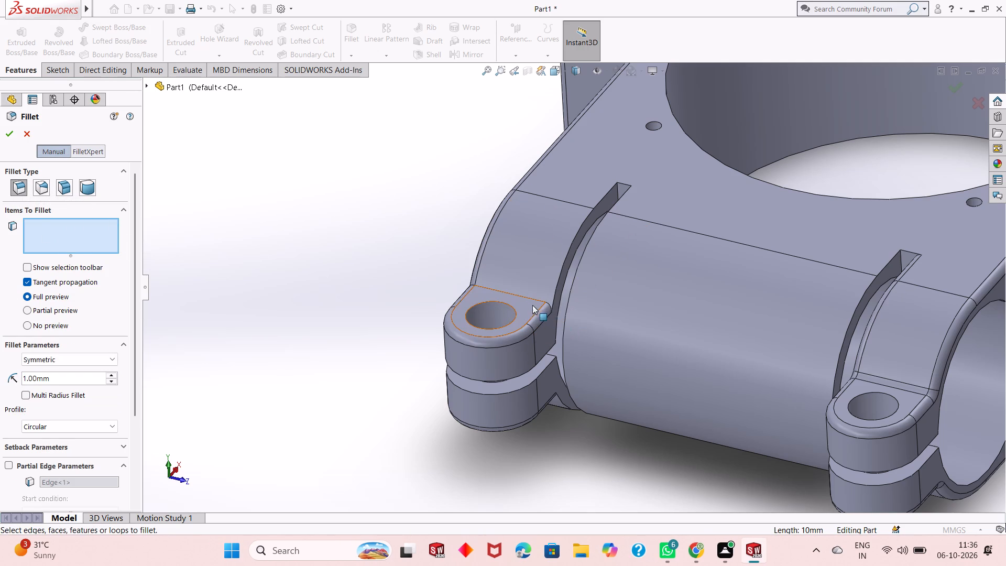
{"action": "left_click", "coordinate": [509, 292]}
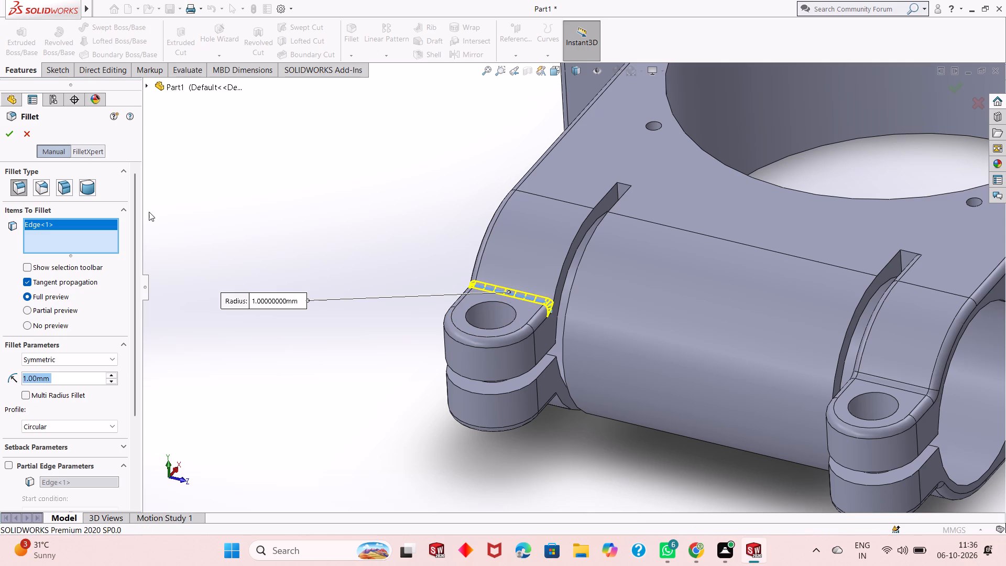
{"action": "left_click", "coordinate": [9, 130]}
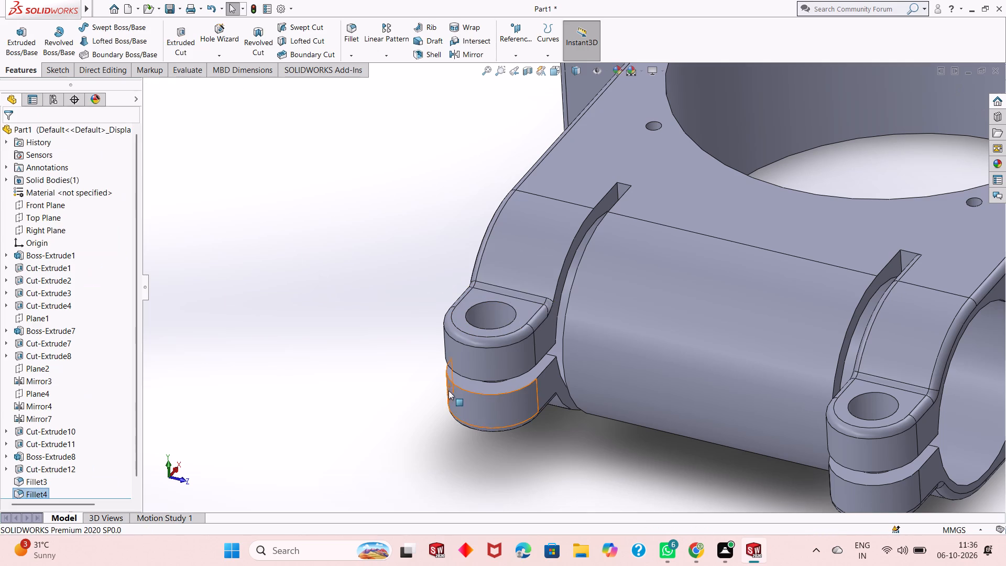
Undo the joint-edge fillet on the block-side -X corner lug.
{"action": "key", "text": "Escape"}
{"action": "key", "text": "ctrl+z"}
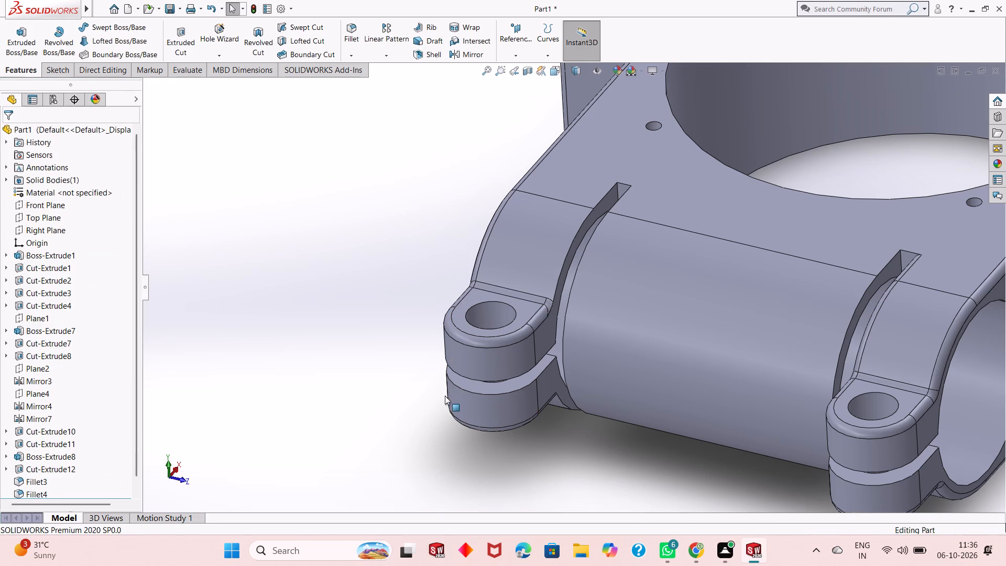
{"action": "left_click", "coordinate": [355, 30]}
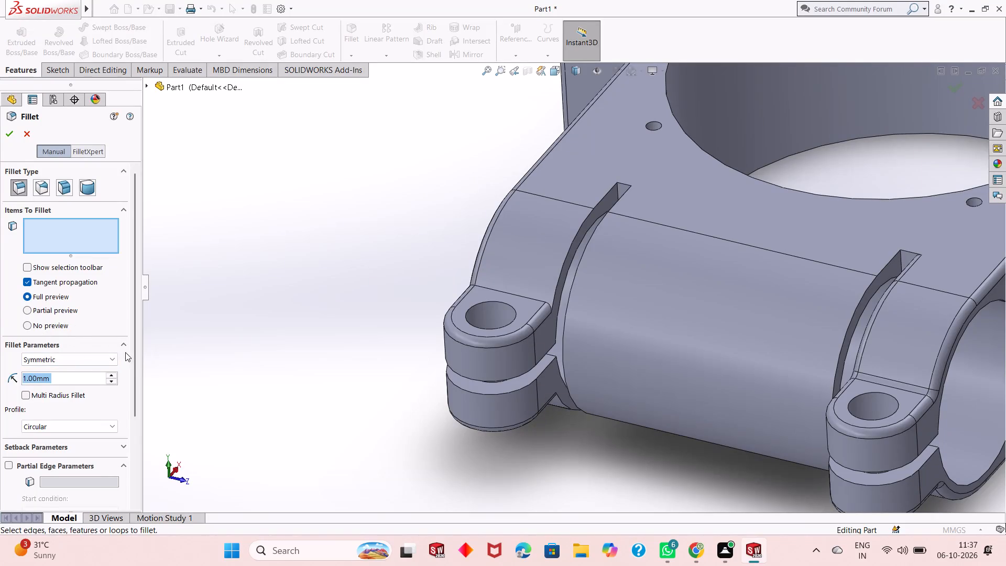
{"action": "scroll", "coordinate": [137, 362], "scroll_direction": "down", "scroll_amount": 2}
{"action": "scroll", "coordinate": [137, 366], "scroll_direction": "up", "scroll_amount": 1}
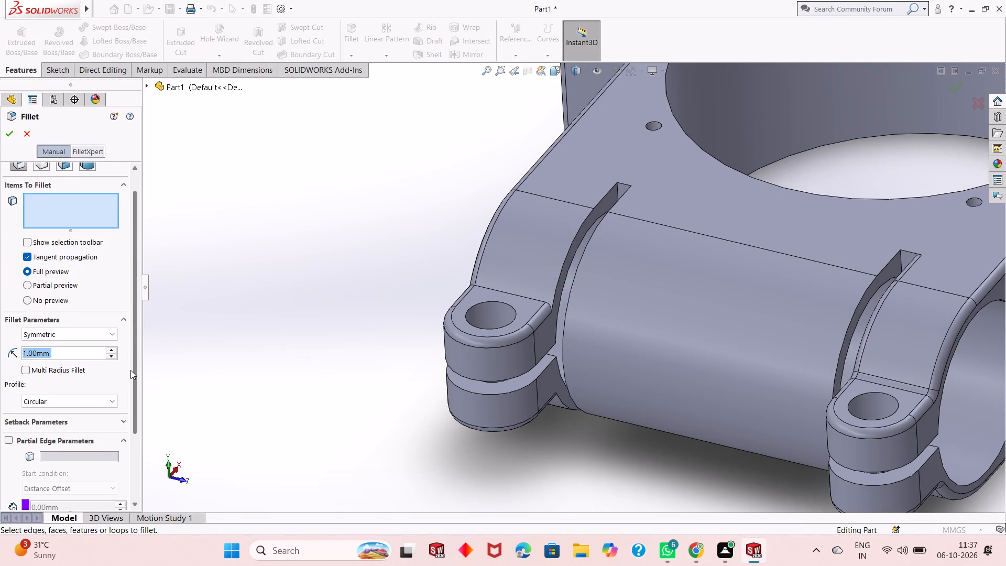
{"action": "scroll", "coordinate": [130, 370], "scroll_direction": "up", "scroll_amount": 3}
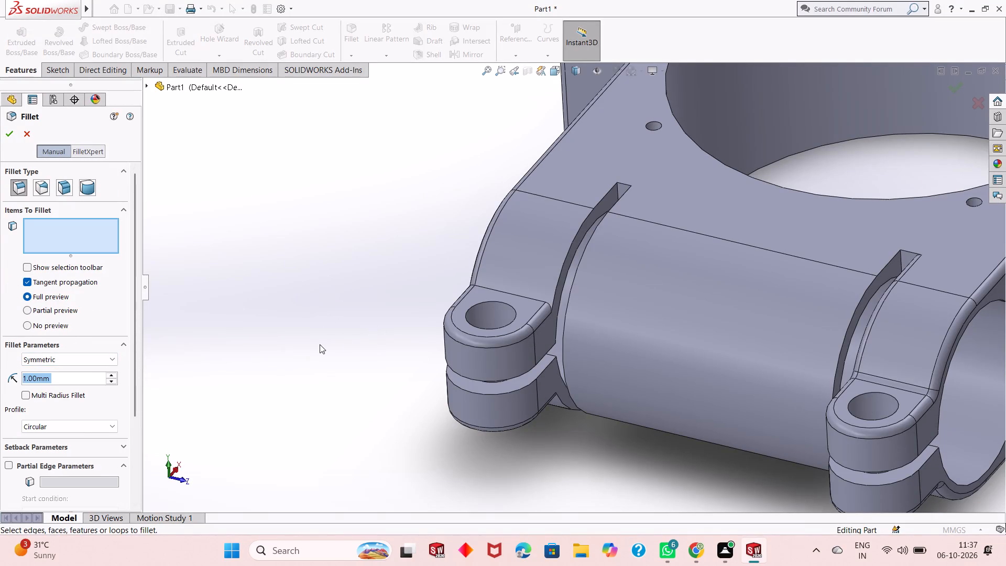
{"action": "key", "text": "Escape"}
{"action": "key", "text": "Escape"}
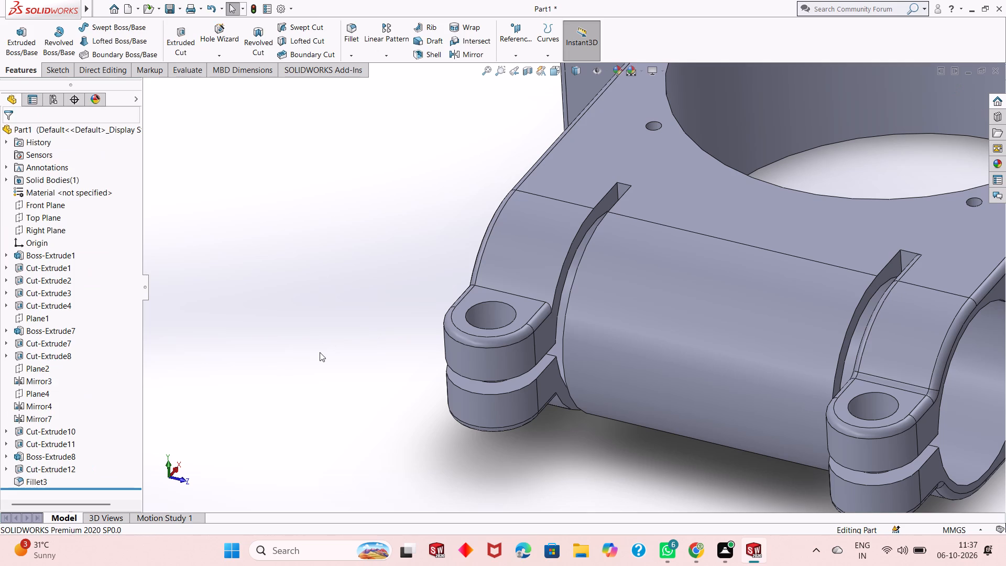
Examine the filleted housing, its corner lugs, relief slots and drilled block from several directions.
{"action": "scroll", "coordinate": [427, 402], "scroll_direction": "up", "scroll_amount": 2}
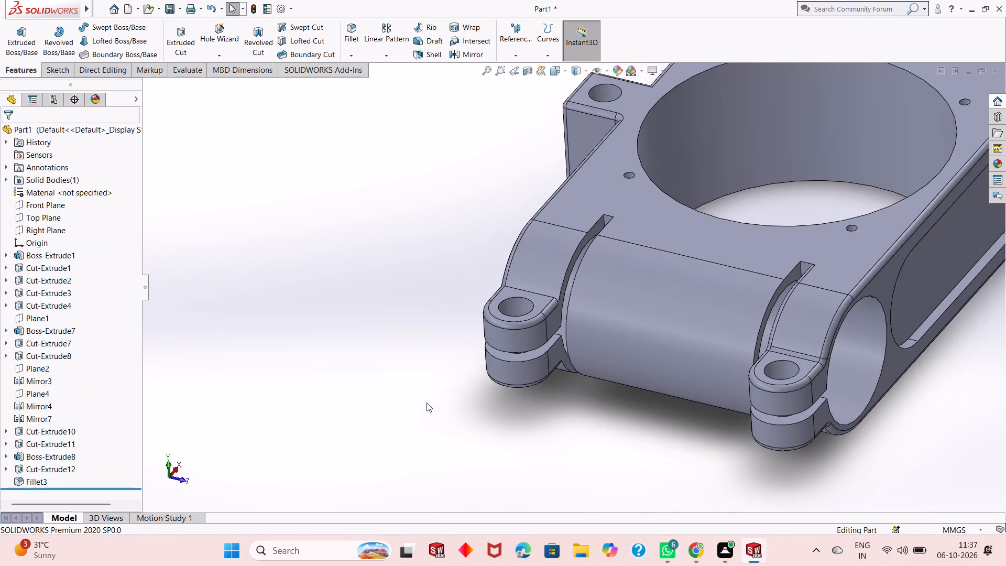
{"action": "scroll", "coordinate": [426, 400], "scroll_direction": "up", "scroll_amount": 3}
{"action": "scroll", "coordinate": [694, 304], "scroll_direction": "down", "scroll_amount": 1}
{"action": "scroll", "coordinate": [596, 441], "scroll_direction": "up", "scroll_amount": 1}
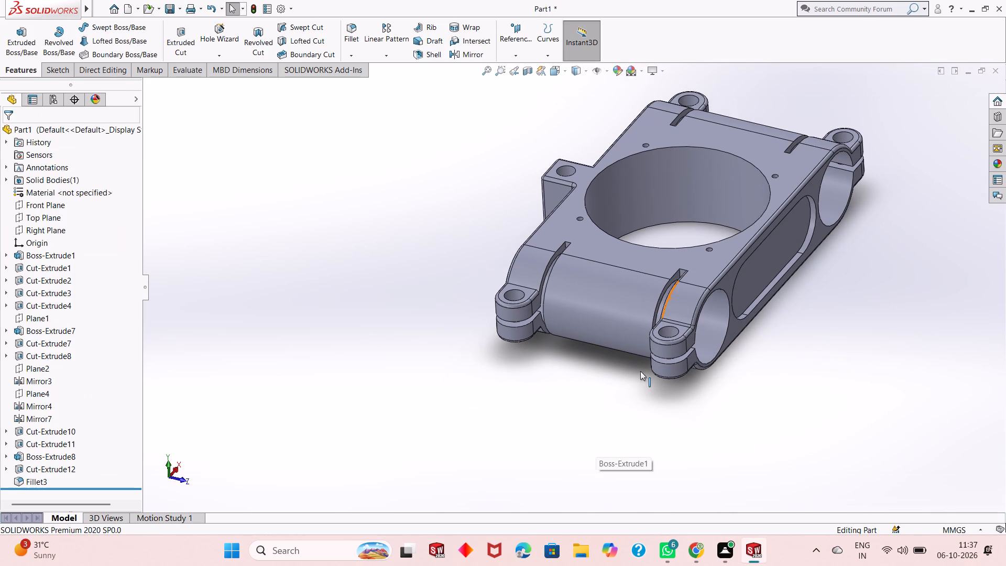
{"action": "scroll", "coordinate": [979, 40], "scroll_direction": "down", "scroll_amount": 1}
{"action": "scroll", "coordinate": [796, 139], "scroll_direction": "down", "scroll_amount": 2}
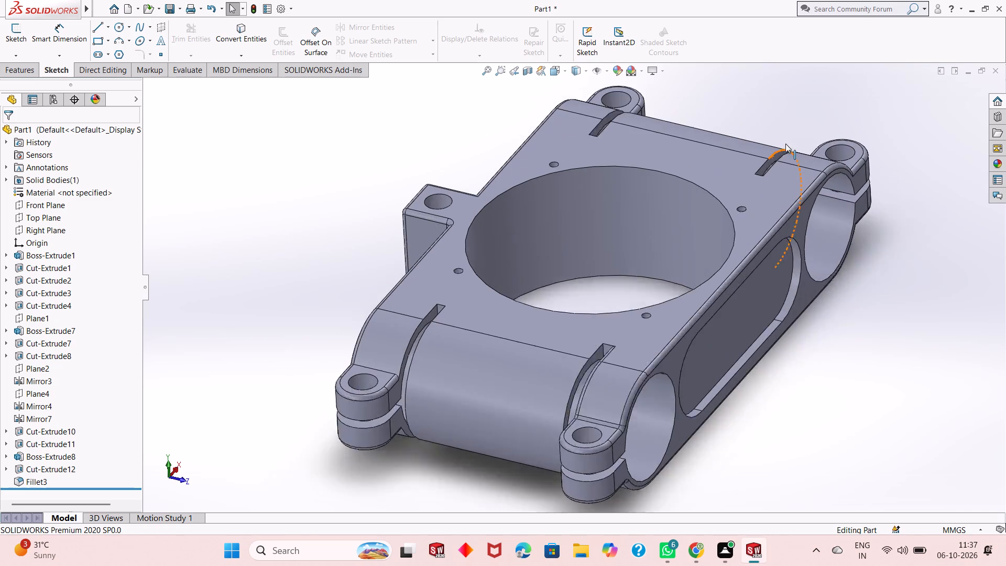
{"action": "scroll", "coordinate": [785, 144], "scroll_direction": "down", "scroll_amount": 1}
{"action": "scroll", "coordinate": [683, 201], "scroll_direction": "down", "scroll_amount": 1}
{"action": "scroll", "coordinate": [612, 291], "scroll_direction": "up", "scroll_amount": 1}
{"action": "key", "text": "Escape"}
{"action": "middle_click_drag", "start_coordinate": [553, 324], "coordinate": [564, 298]}
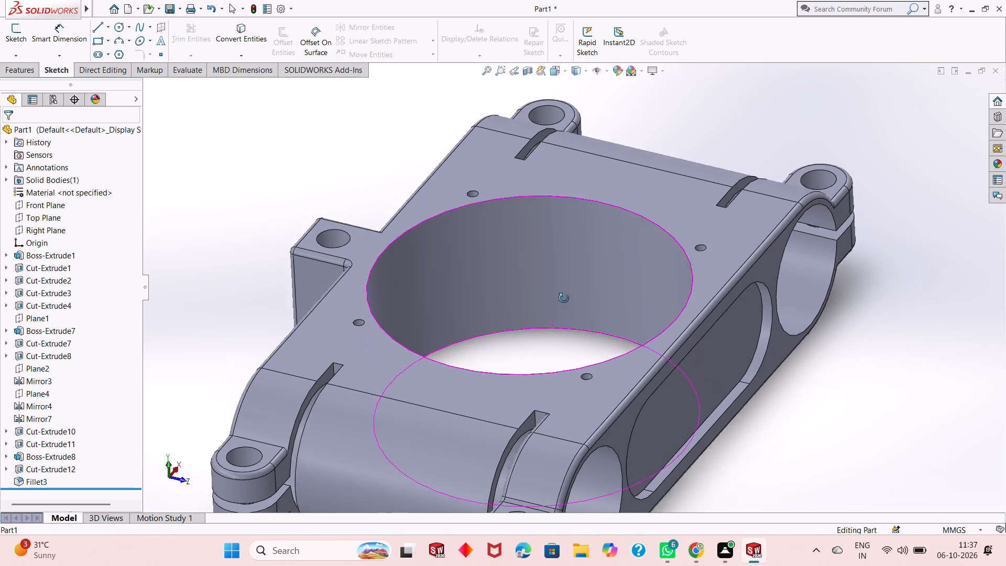
{"action": "middle_click_drag", "start_coordinate": [564, 298], "coordinate": [547, 287]}
{"action": "scroll", "coordinate": [548, 288], "scroll_direction": "up", "scroll_amount": 1}
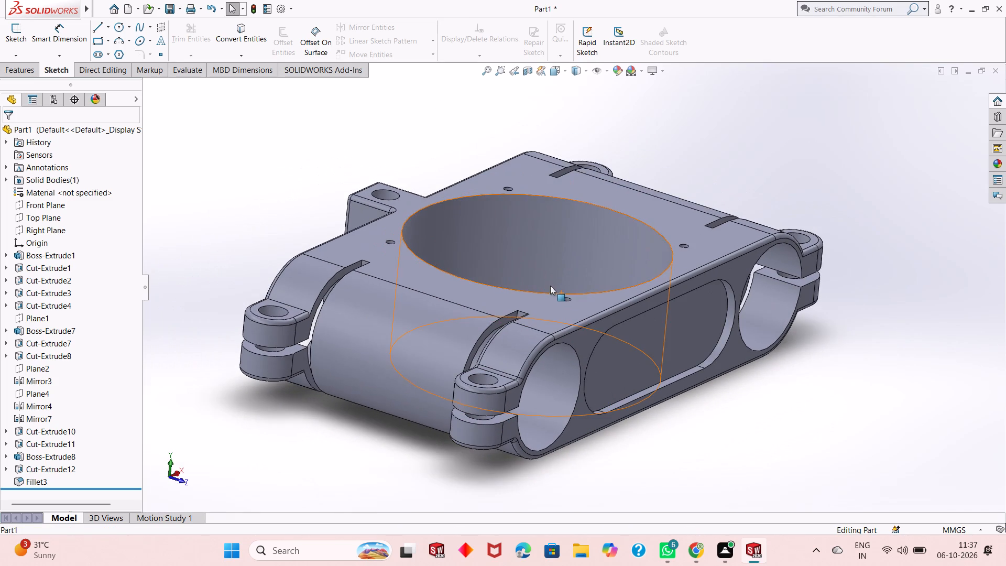
{"action": "middle_click_drag", "start_coordinate": [756, 390], "coordinate": [810, 371]}
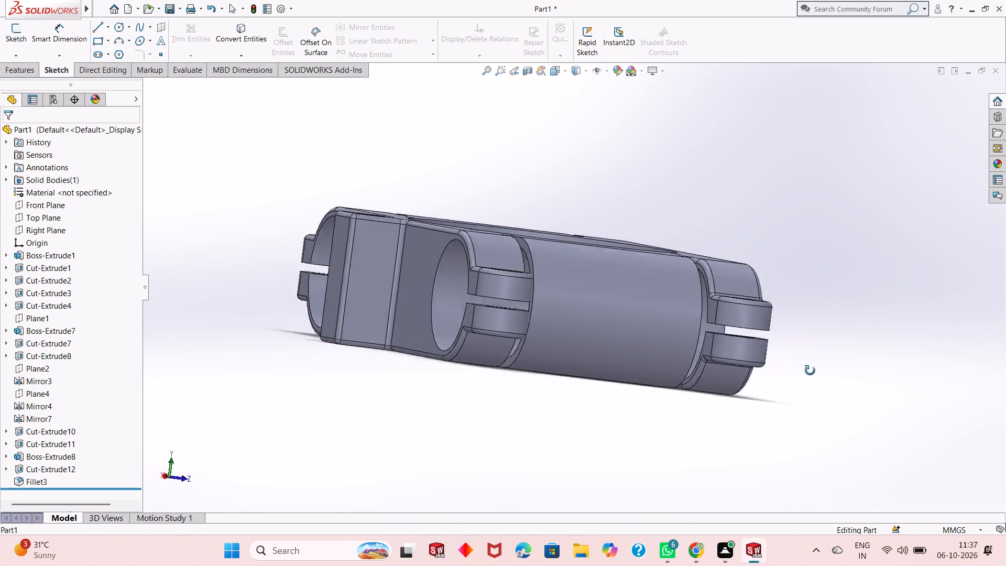
Change the whole part's colour to golden yellow, trying several yellow and orange shades before accepting it.
{"action": "middle_click_drag", "start_coordinate": [810, 371], "coordinate": [746, 378]}
{"action": "scroll", "coordinate": [746, 378], "scroll_direction": "up", "scroll_amount": 1}
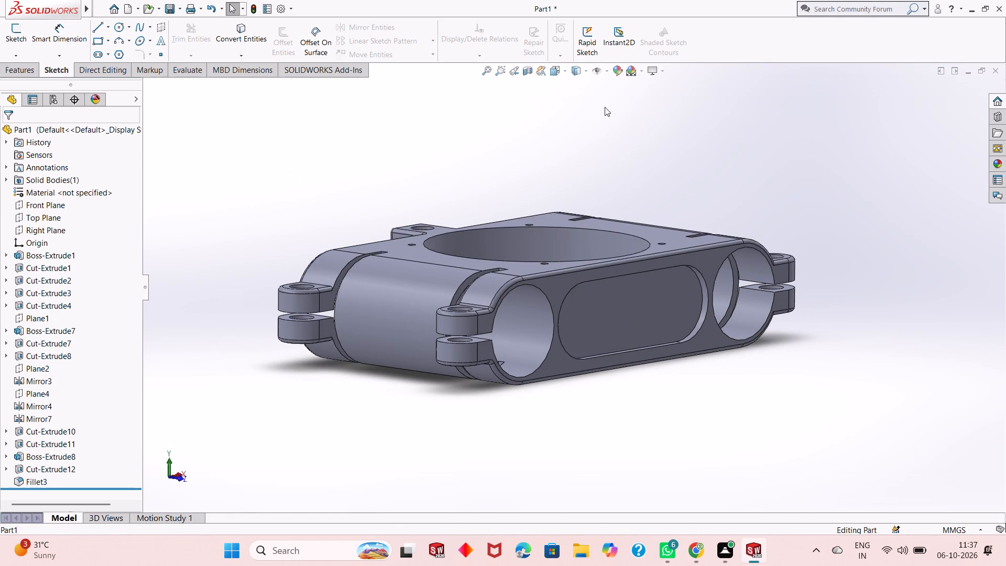
{"action": "left_click", "coordinate": [613, 72]}
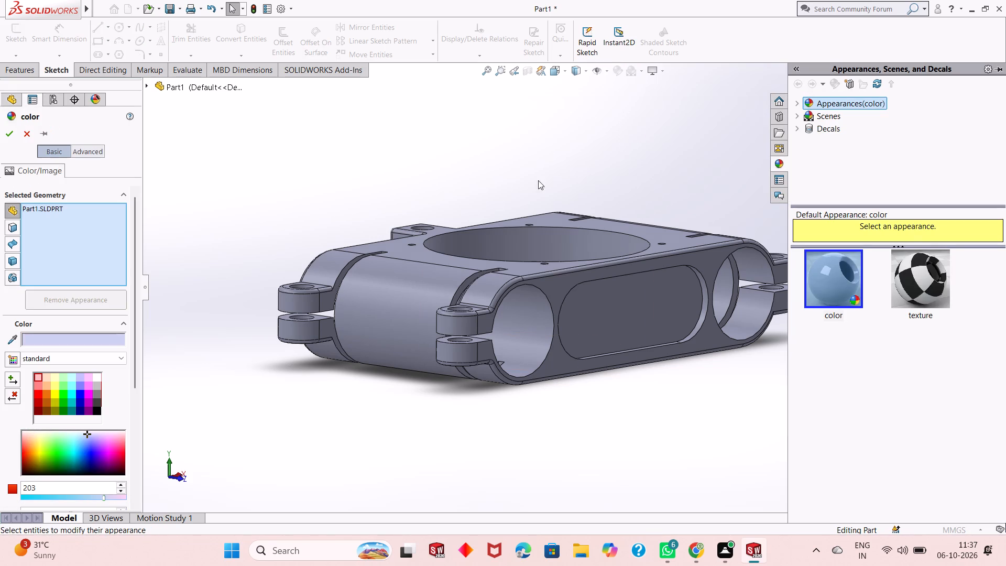
{"action": "left_click", "coordinate": [56, 379]}
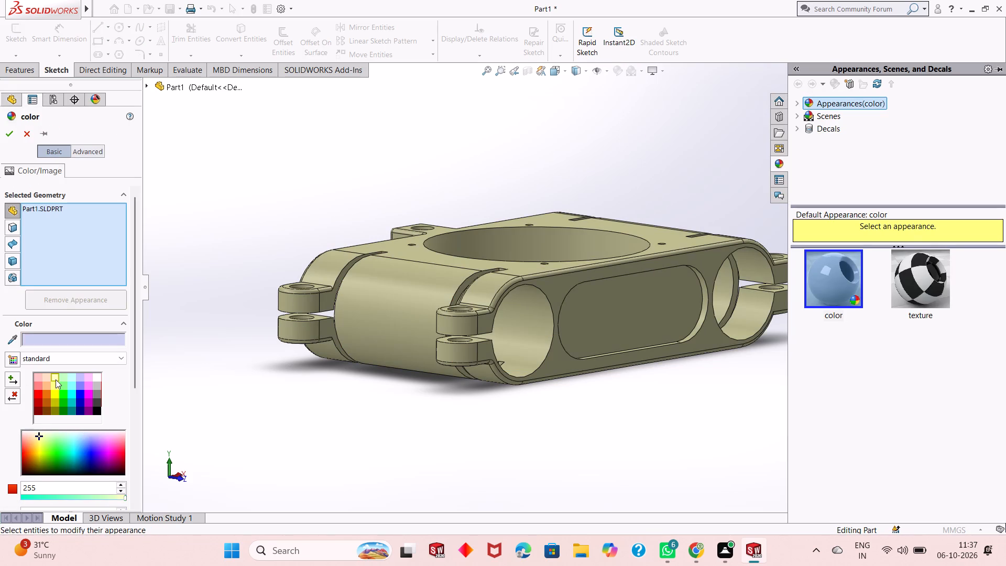
{"action": "middle_click_drag", "start_coordinate": [389, 315], "coordinate": [373, 406]}
{"action": "left_click", "coordinate": [53, 386]}
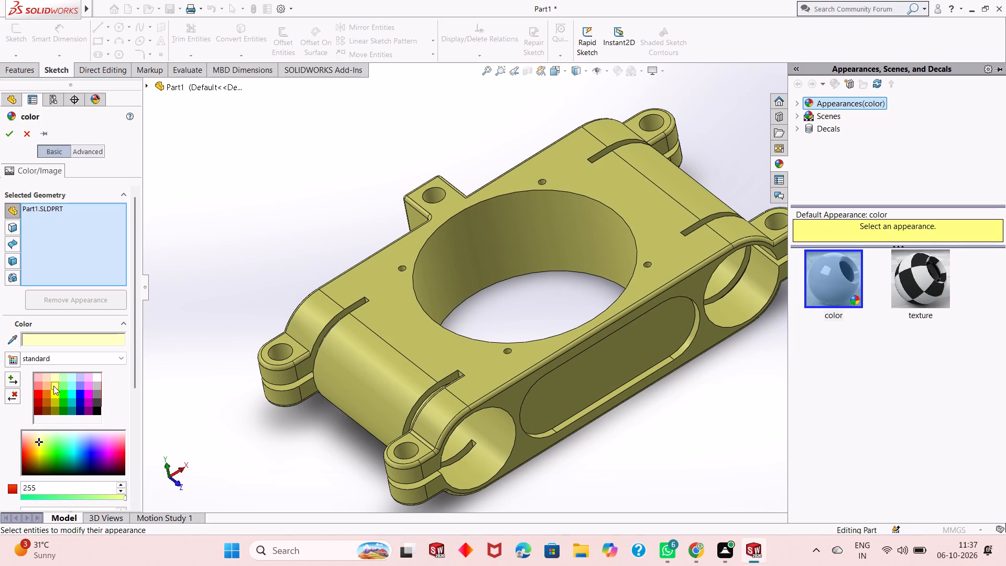
{"action": "left_click", "coordinate": [54, 390]}
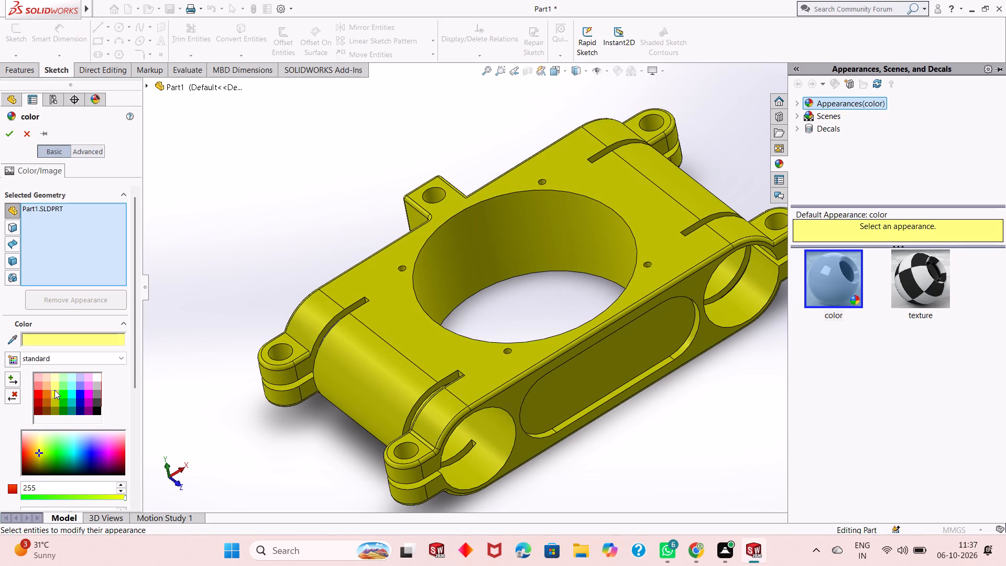
{"action": "left_click", "coordinate": [54, 386]}
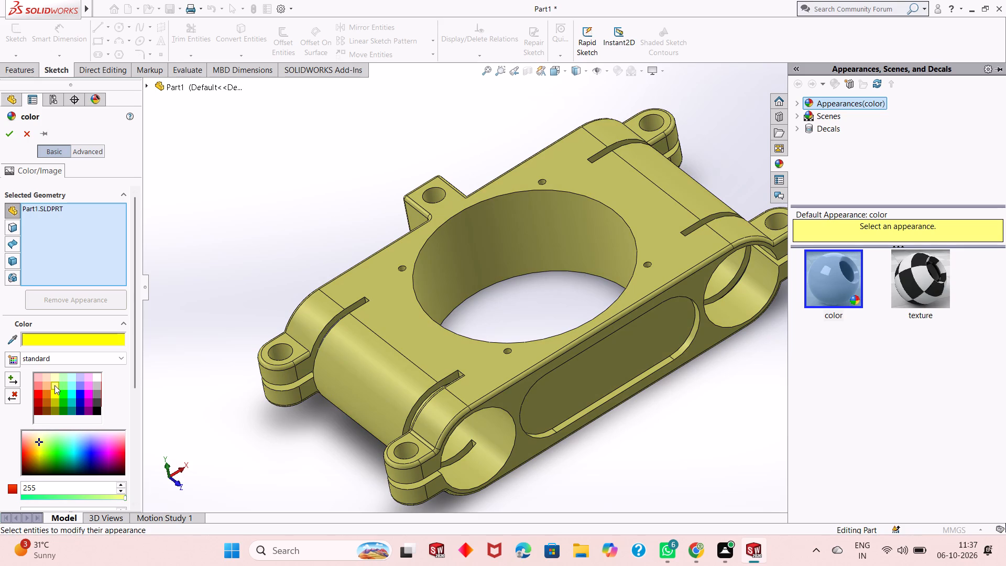
{"action": "left_click", "coordinate": [54, 393]}
{"action": "left_click", "coordinate": [53, 398]}
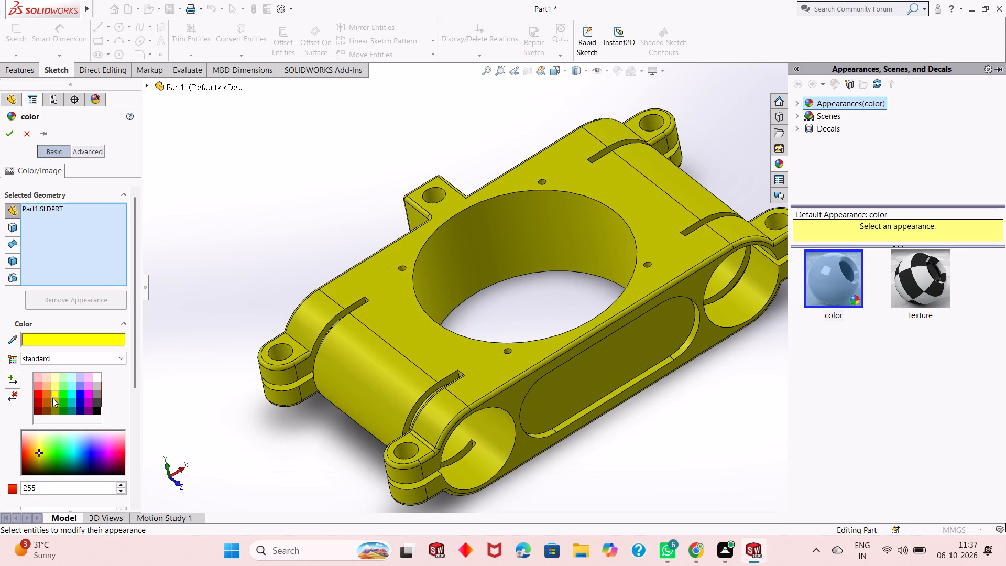
{"action": "left_click", "coordinate": [52, 399]}
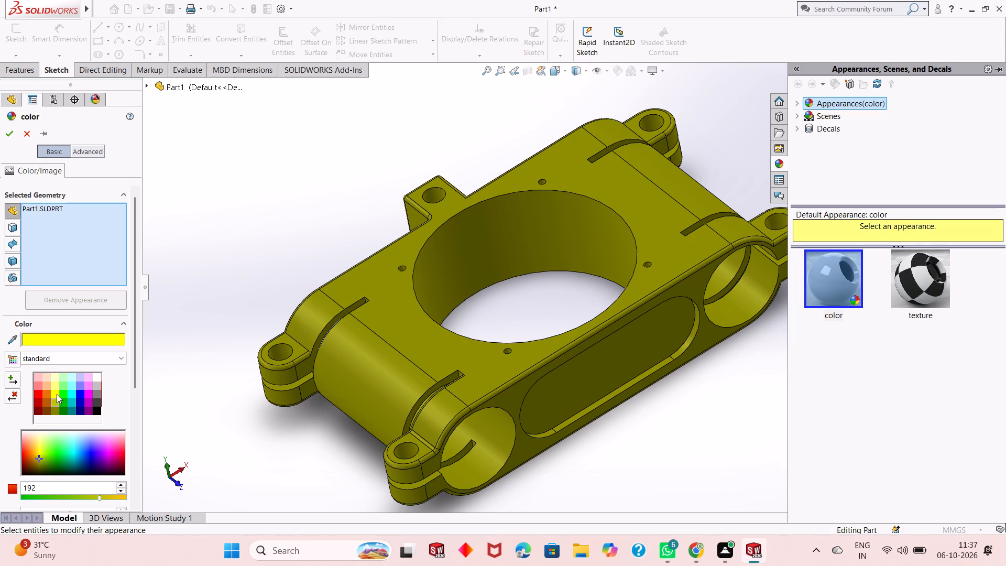
{"action": "left_click", "coordinate": [57, 394]}
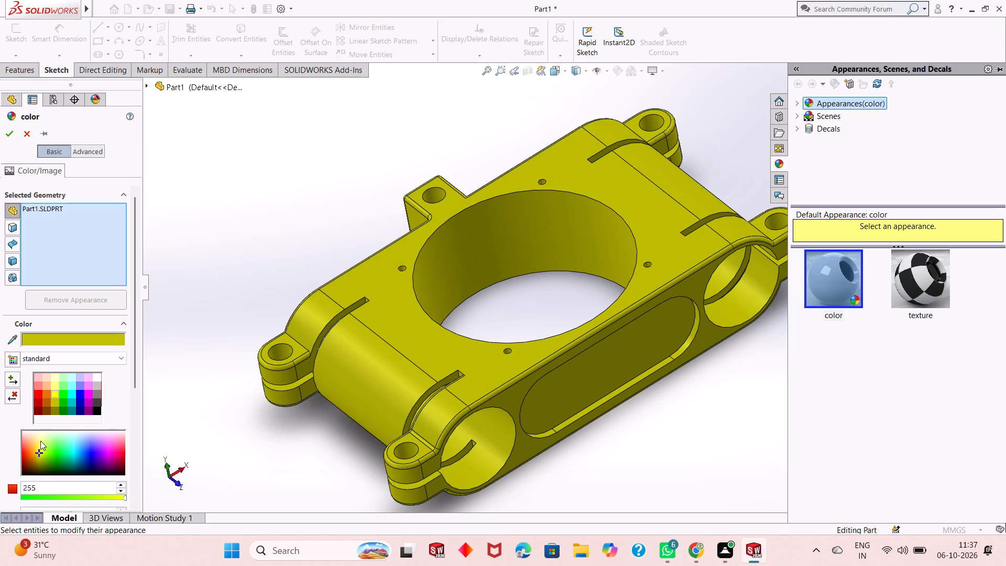
{"action": "left_click", "coordinate": [33, 455]}
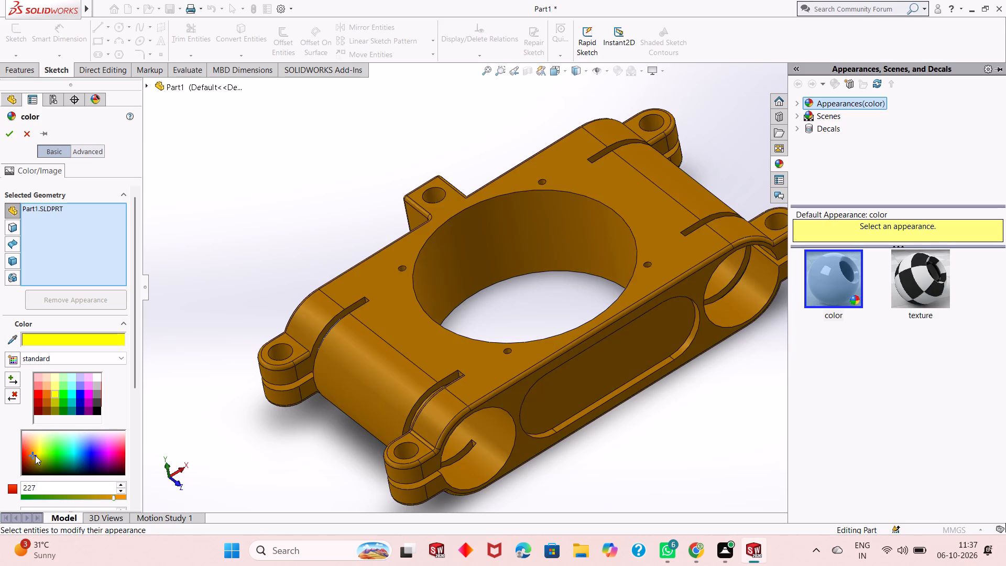
{"action": "double_click", "coordinate": [38, 455]}
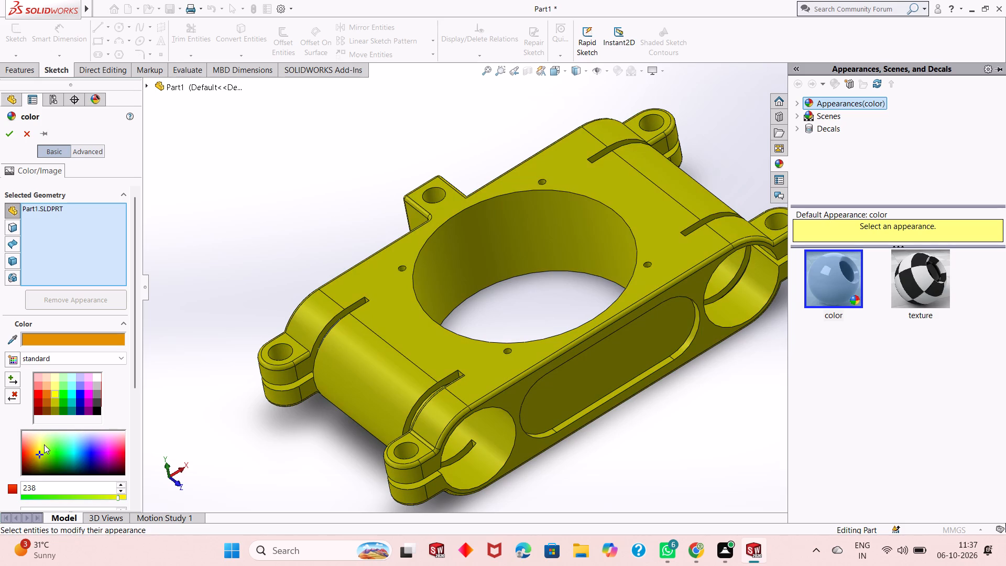
{"action": "left_click", "coordinate": [35, 451]}
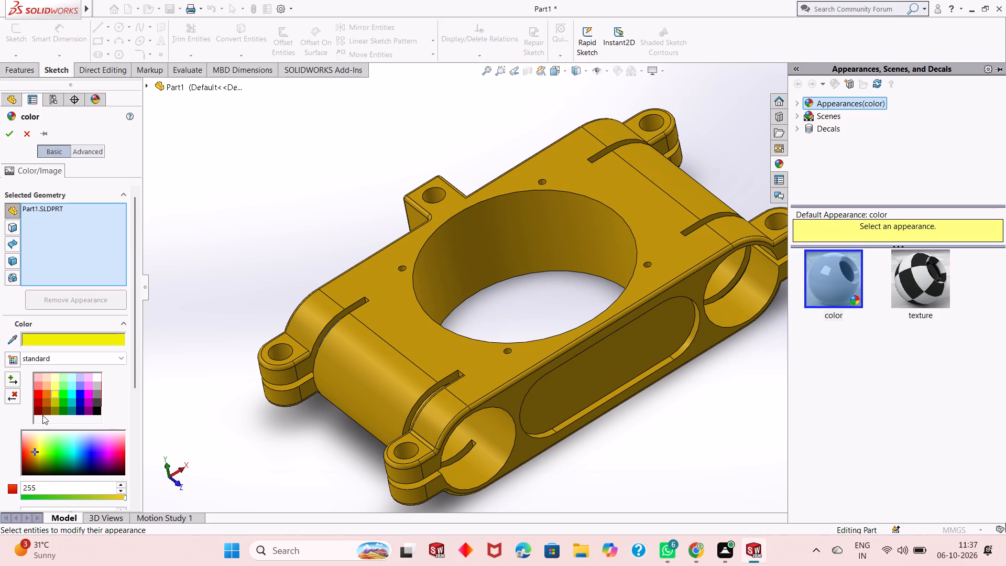
{"action": "left_click", "coordinate": [7, 134]}
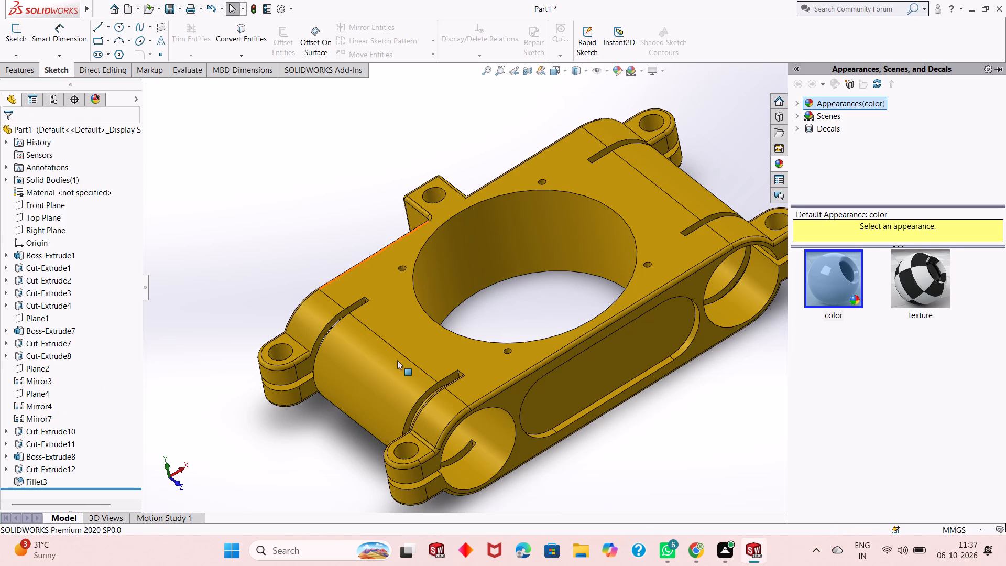
{"action": "left_click", "coordinate": [233, 286]}
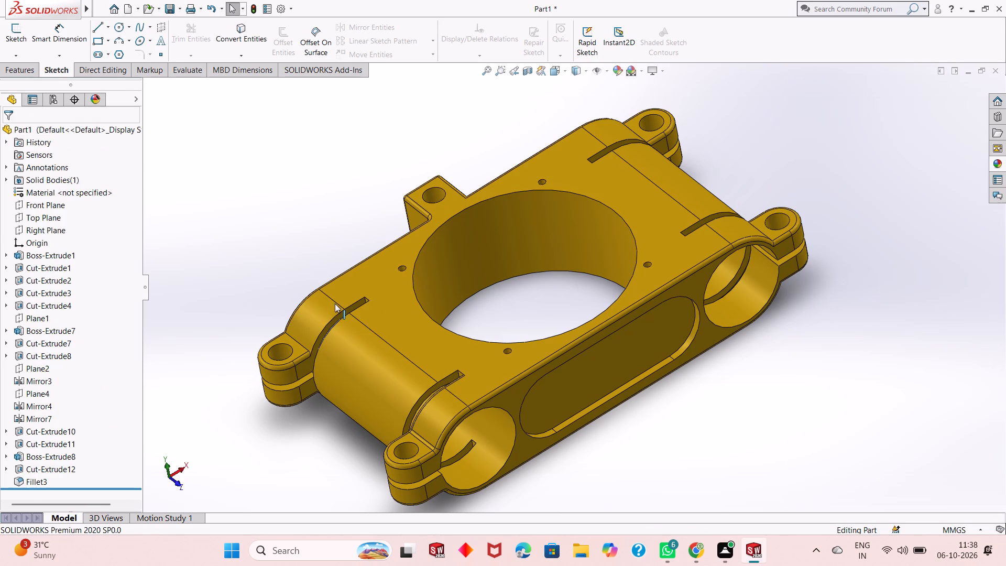
Examine the recoloured housing, its end bores, side recess and lugs from several directions.
{"action": "middle_click_drag", "start_coordinate": [508, 376], "coordinate": [486, 295]}
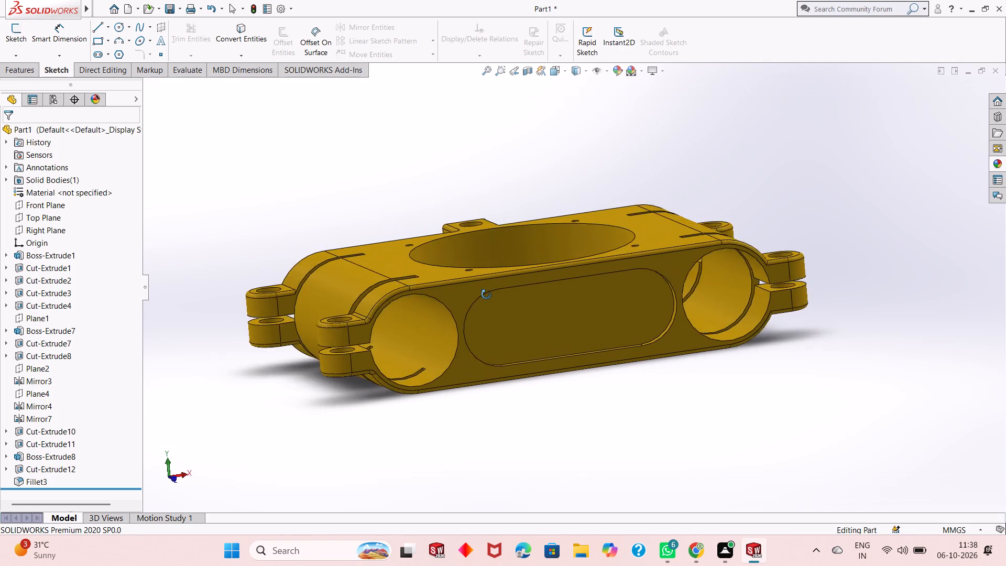
{"action": "middle_click_drag", "start_coordinate": [486, 295], "coordinate": [477, 293]}
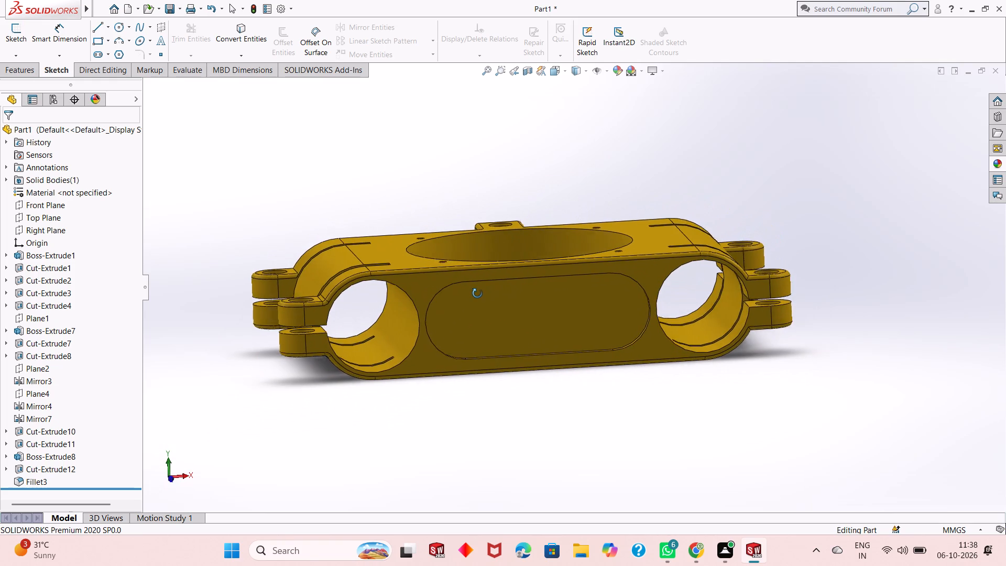
{"action": "middle_click_drag", "start_coordinate": [477, 293], "coordinate": [472, 303]}
{"action": "middle_click_drag", "start_coordinate": [613, 405], "coordinate": [616, 400]}
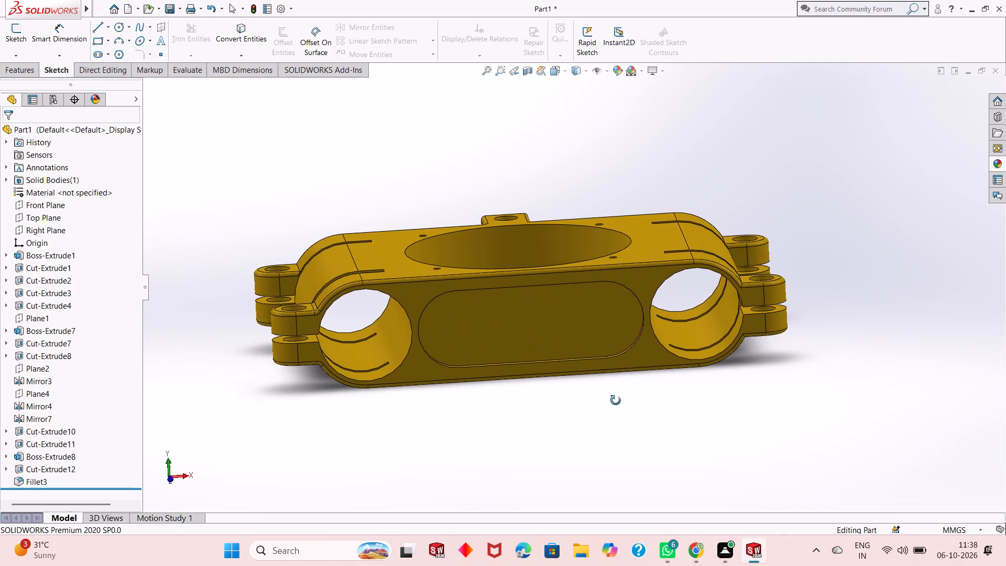
{"action": "middle_click_drag", "start_coordinate": [616, 400], "coordinate": [575, 402]}
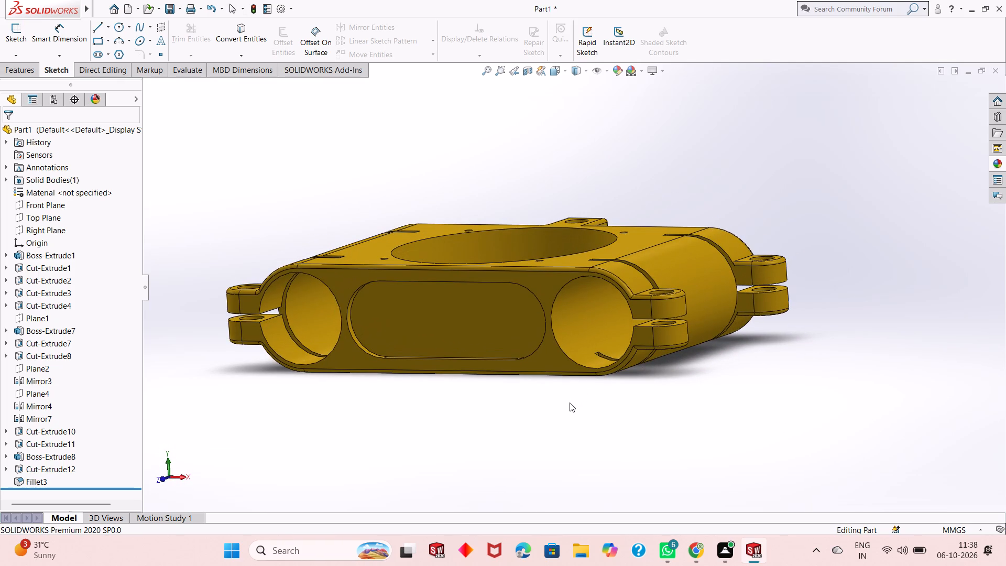
{"action": "middle_click_drag", "start_coordinate": [586, 399], "coordinate": [602, 424]}
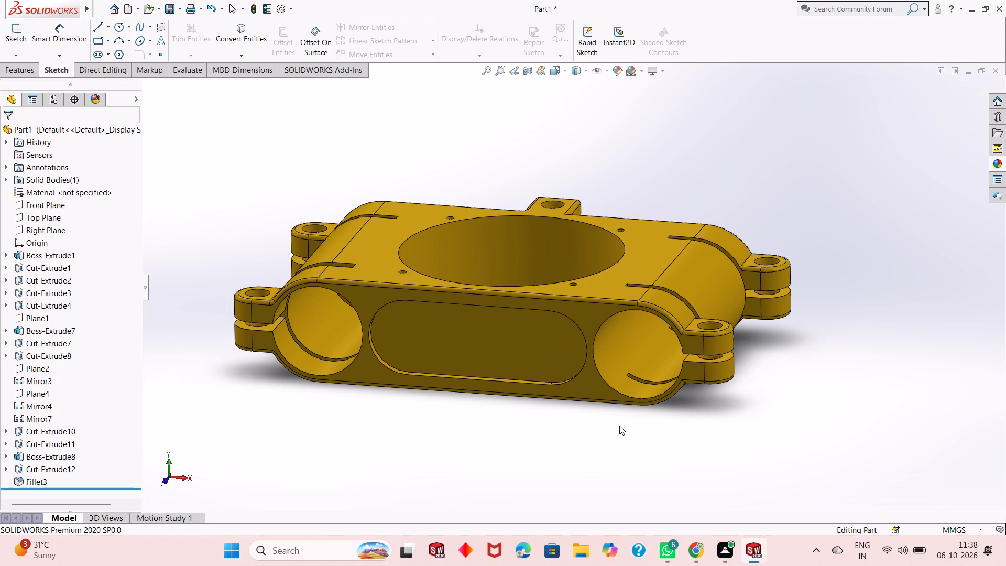
{"action": "scroll", "coordinate": [642, 273], "scroll_direction": "down", "scroll_amount": 1}
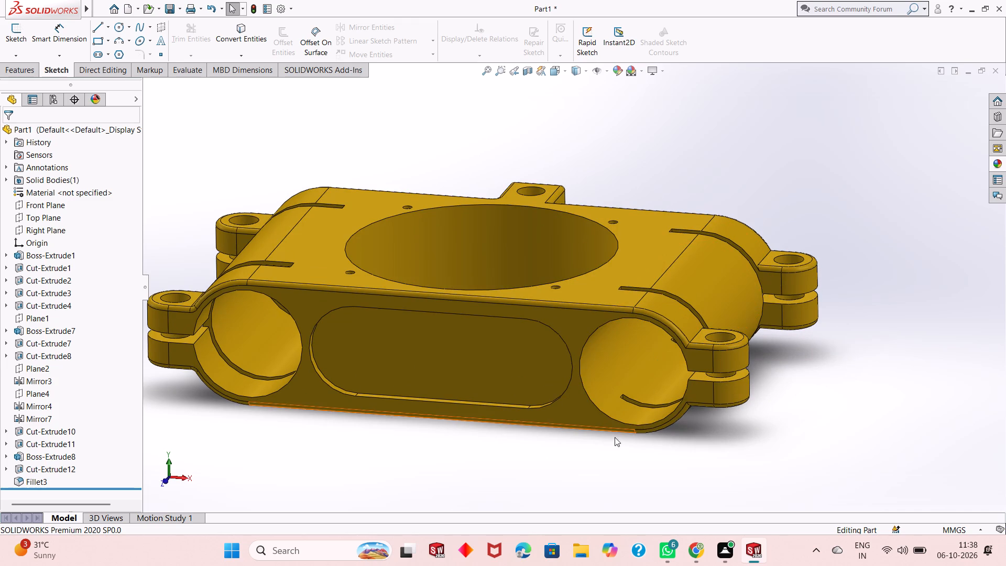
{"action": "middle_click_drag", "start_coordinate": [554, 443], "coordinate": [556, 406]}
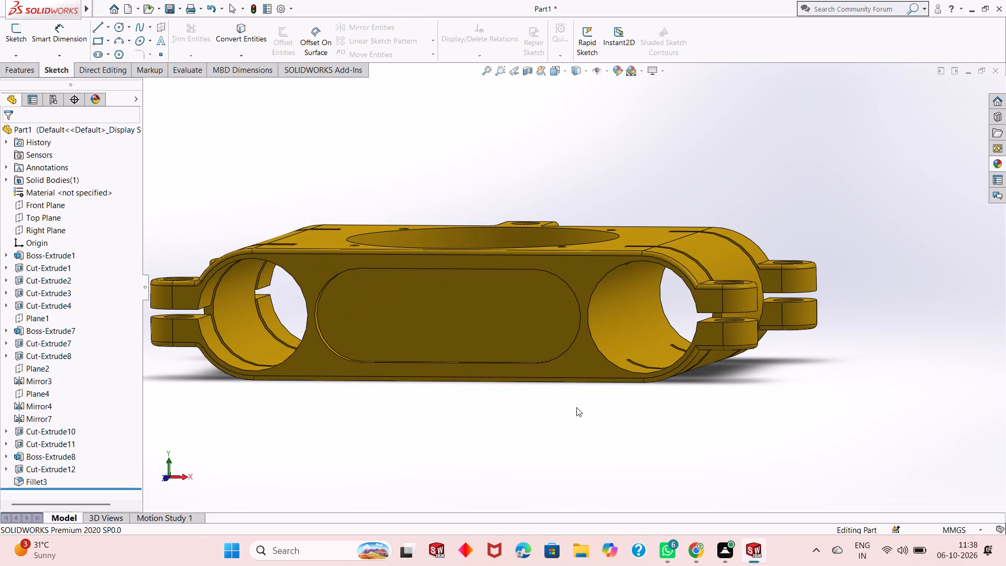
{"action": "middle_click_drag", "start_coordinate": [579, 403], "coordinate": [565, 415]}
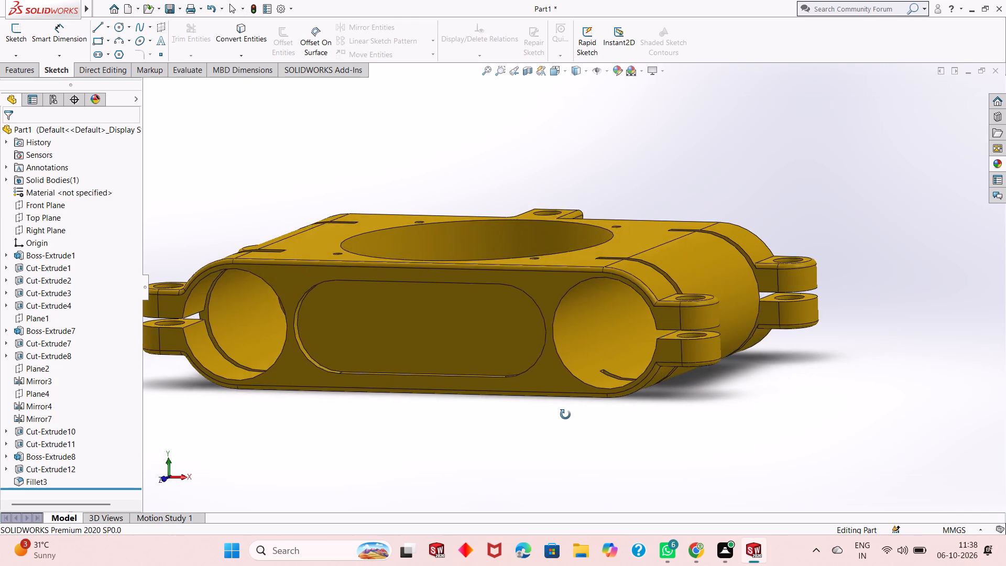
{"action": "middle_click_drag", "start_coordinate": [565, 415], "coordinate": [571, 495]}
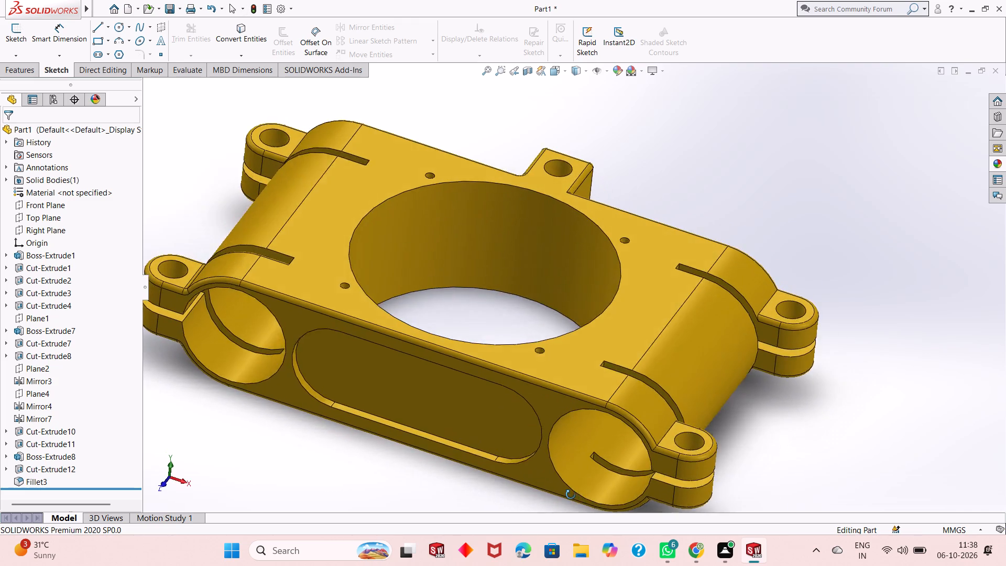
{"action": "middle_click_drag", "start_coordinate": [571, 495], "coordinate": [567, 473]}
{"action": "scroll", "coordinate": [544, 440], "scroll_direction": "up", "scroll_amount": 1}
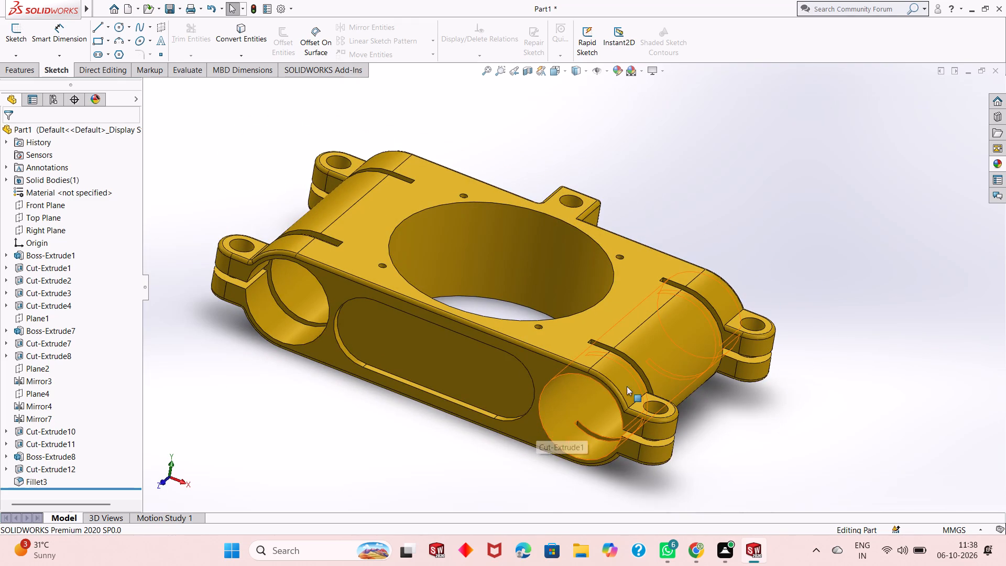
Apply the polished aluminum metal appearance to the Cut-Extrude1 feature forming the two end bores.
{"action": "left_click", "coordinate": [1004, 164]}
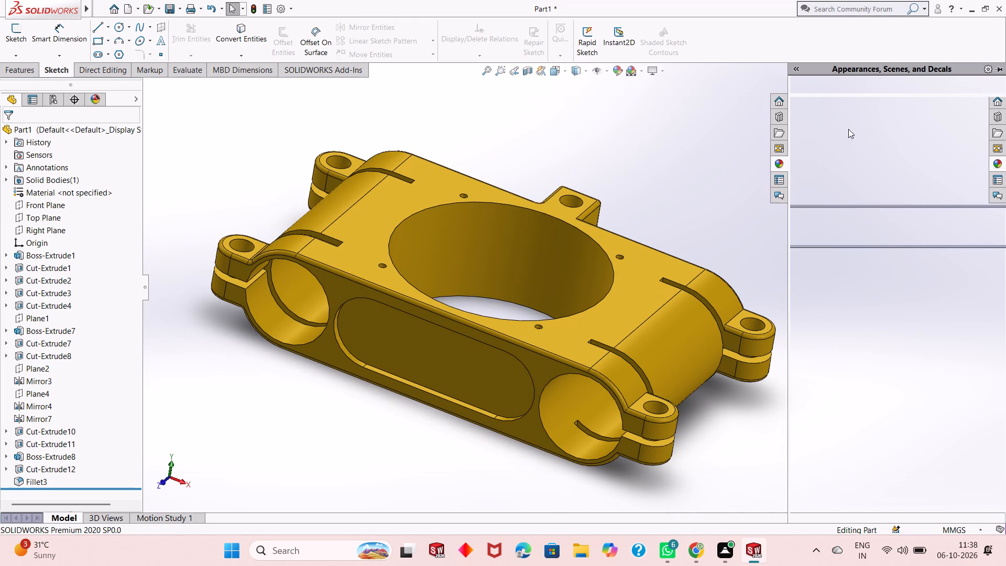
{"action": "left_click", "coordinate": [799, 103]}
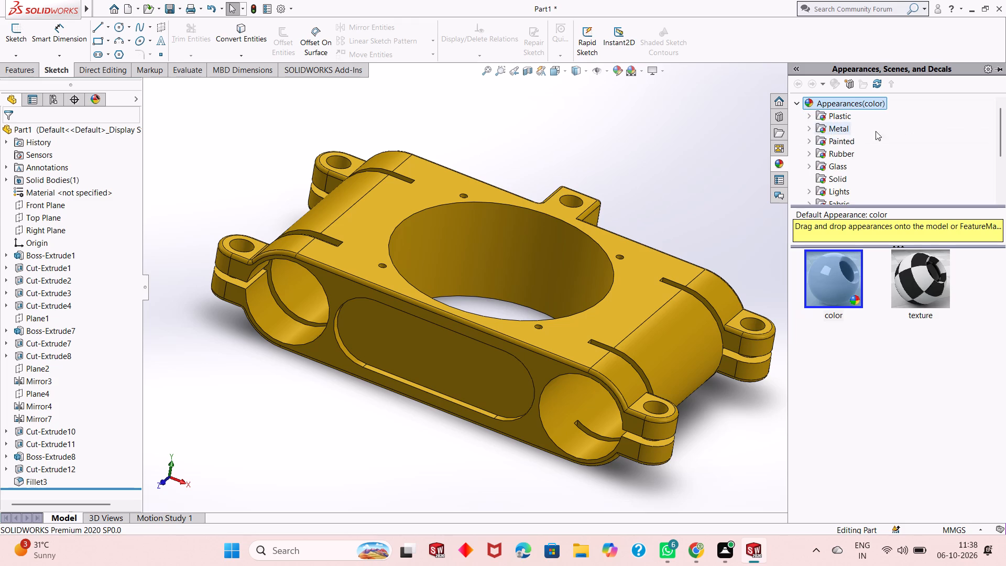
{"action": "left_click", "coordinate": [837, 122]}
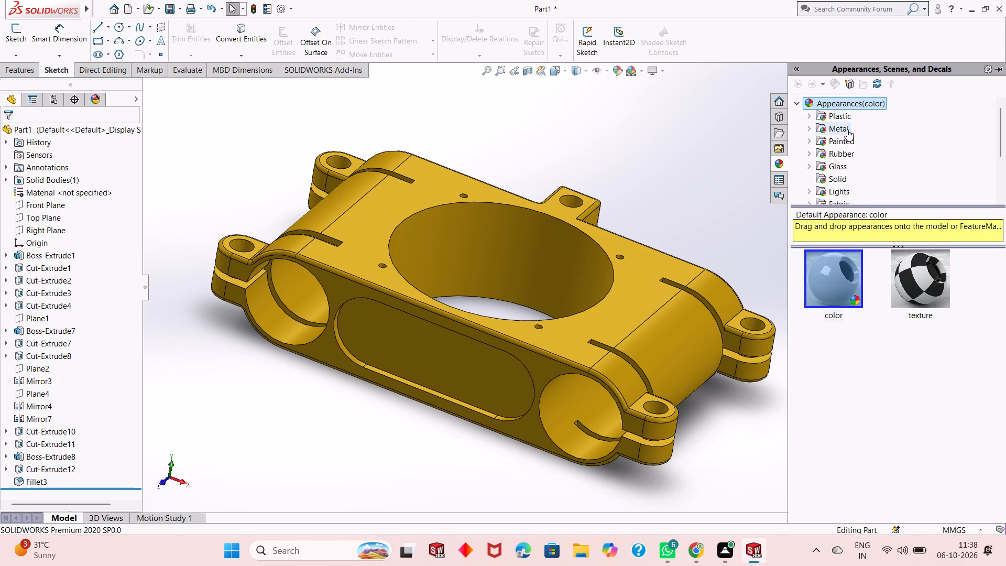
{"action": "left_click", "coordinate": [847, 129]}
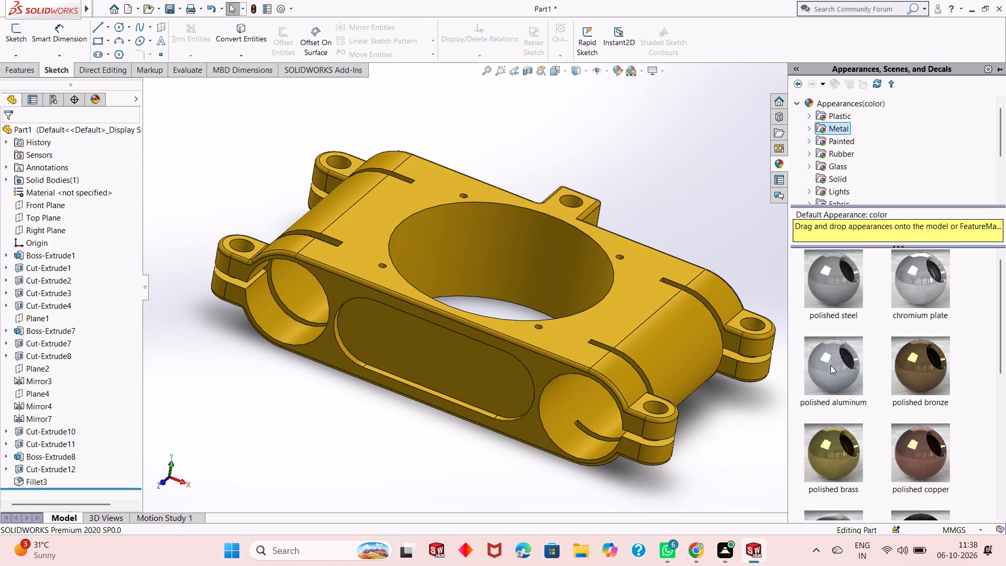
{"action": "left_click_drag", "start_coordinate": [830, 365], "coordinate": [272, 322]}
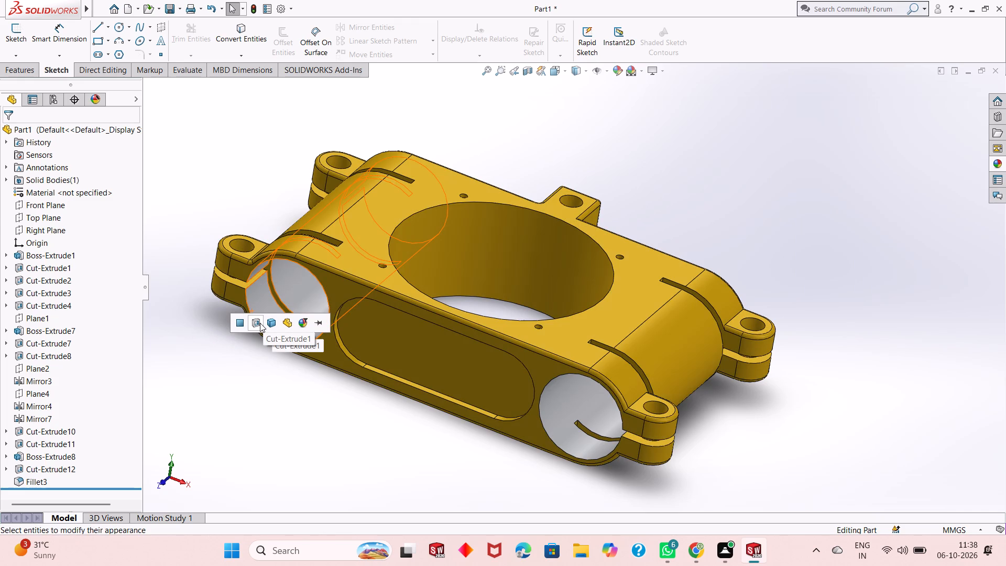
{"action": "left_click", "coordinate": [258, 323]}
Add a 1 mm constant size fillet around the outer rim of the slot-shaped recess on the side face opposite the drilled block.
{"action": "middle_click_drag", "start_coordinate": [541, 402], "coordinate": [536, 394]}
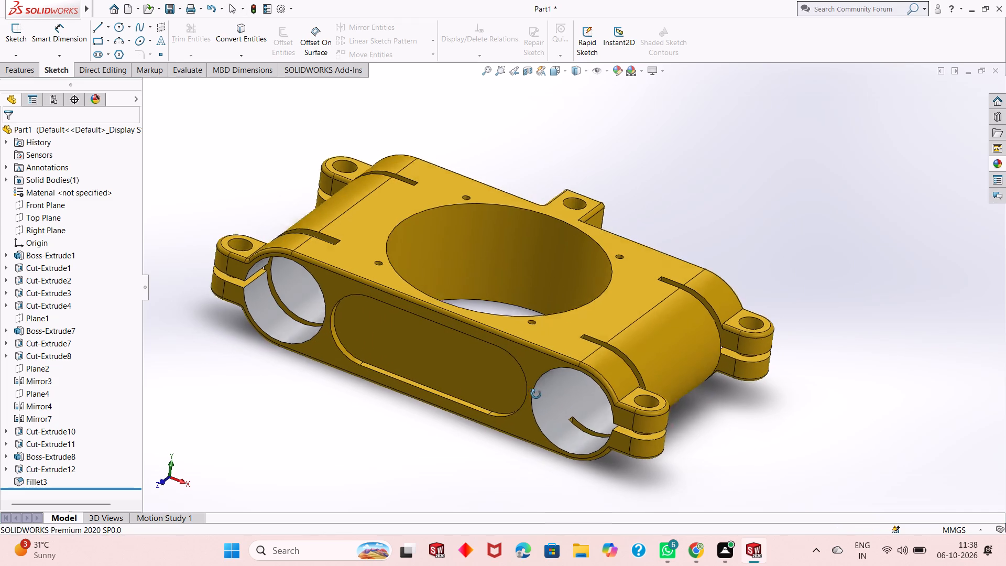
{"action": "middle_click_drag", "start_coordinate": [536, 394], "coordinate": [529, 394]}
{"action": "scroll", "coordinate": [529, 395], "scroll_direction": "up", "scroll_amount": 1}
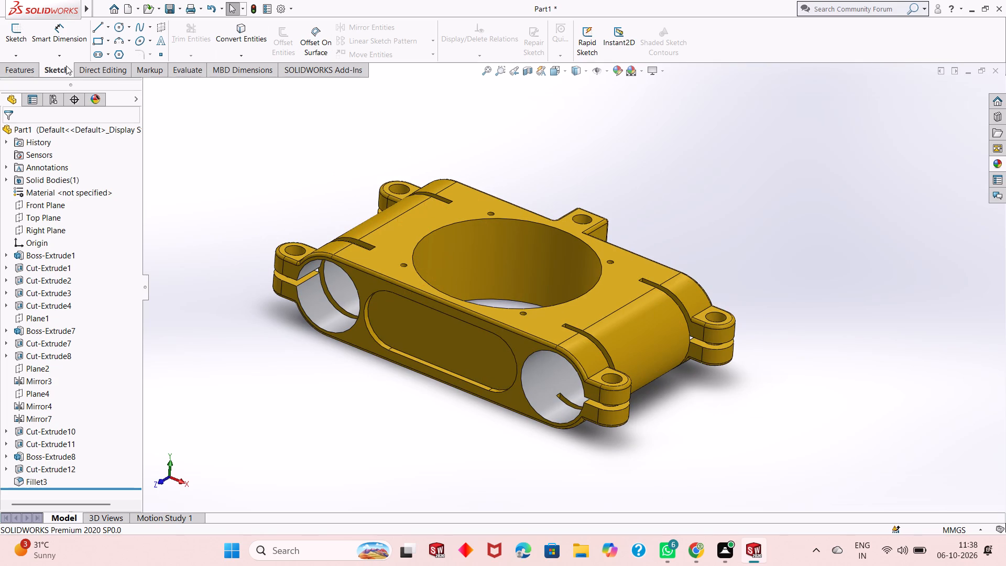
{"action": "left_click", "coordinate": [31, 69]}
{"action": "left_click", "coordinate": [350, 43]}
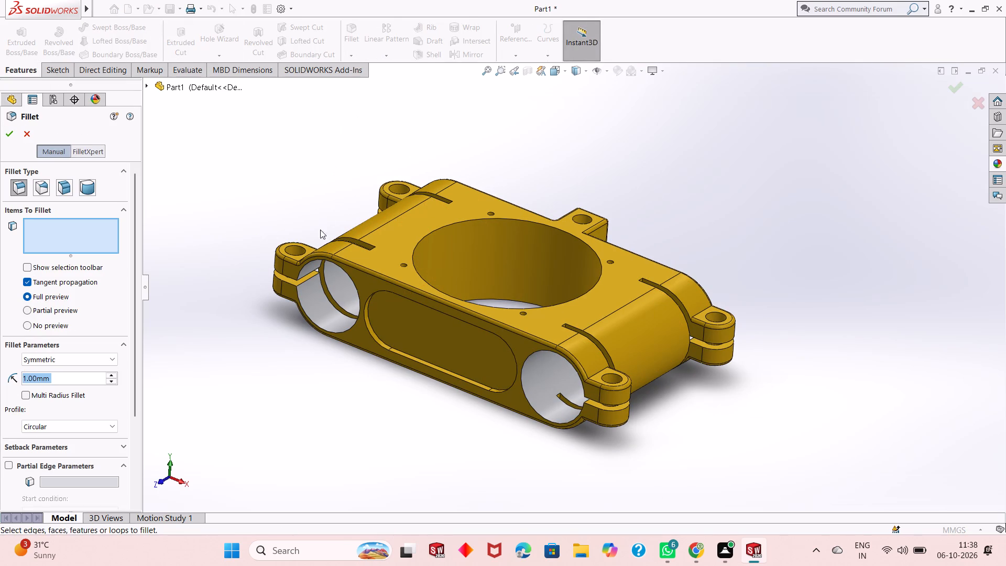
{"action": "left_click", "coordinate": [415, 356]}
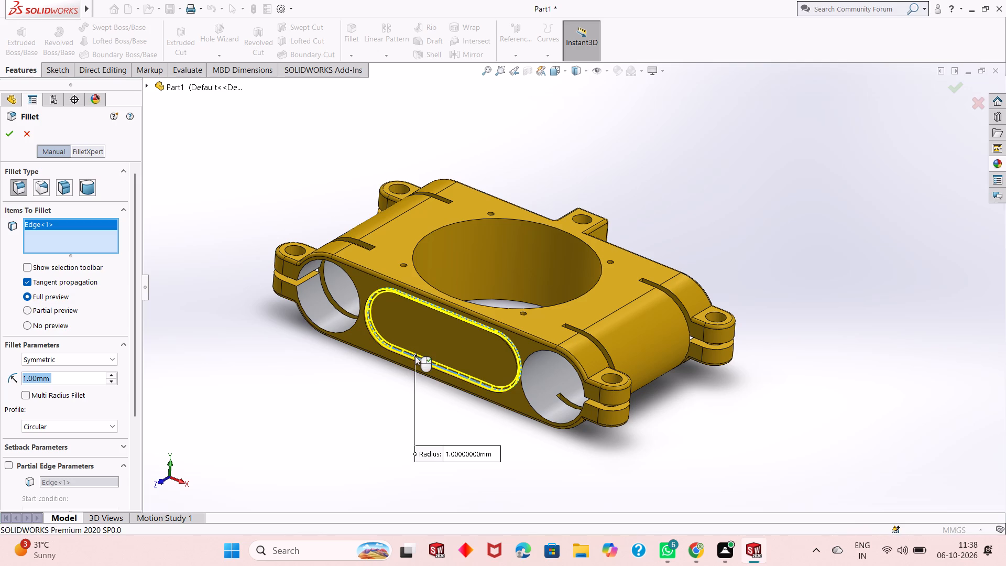
{"action": "left_click", "coordinate": [7, 129]}
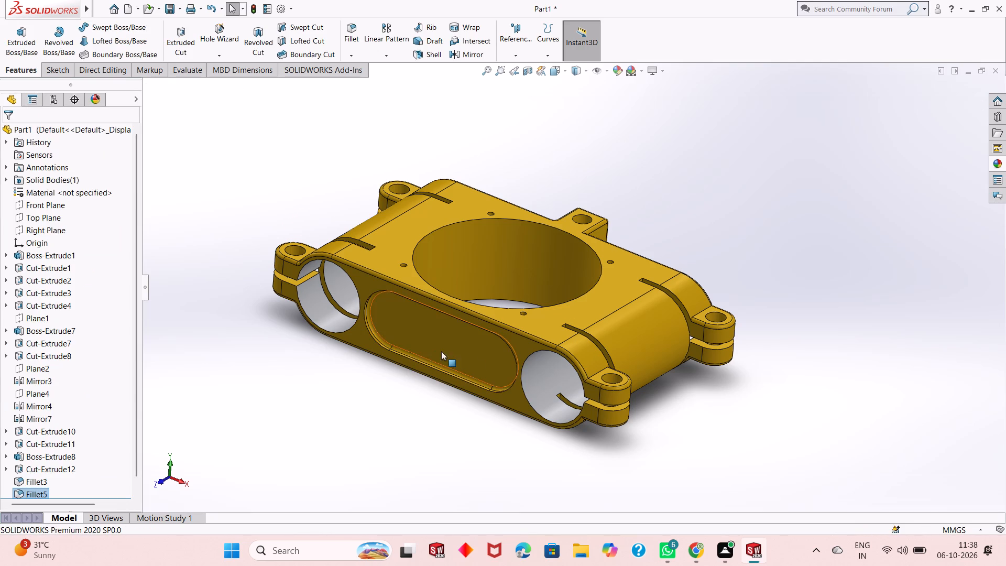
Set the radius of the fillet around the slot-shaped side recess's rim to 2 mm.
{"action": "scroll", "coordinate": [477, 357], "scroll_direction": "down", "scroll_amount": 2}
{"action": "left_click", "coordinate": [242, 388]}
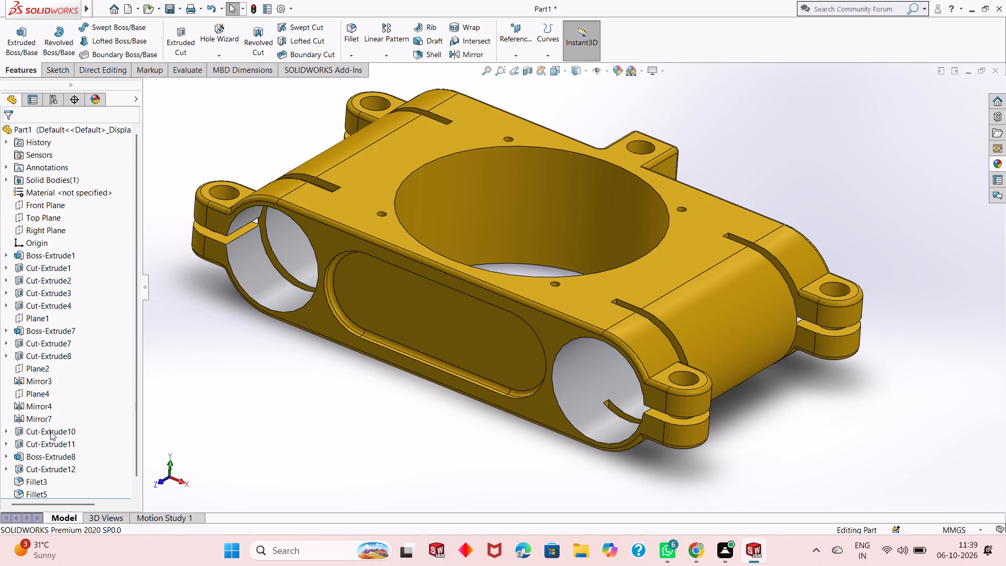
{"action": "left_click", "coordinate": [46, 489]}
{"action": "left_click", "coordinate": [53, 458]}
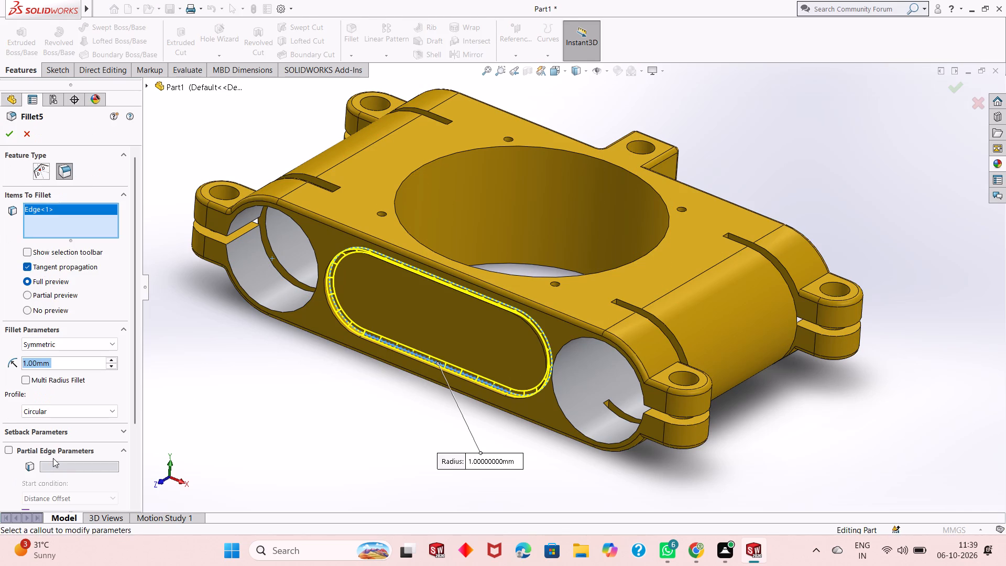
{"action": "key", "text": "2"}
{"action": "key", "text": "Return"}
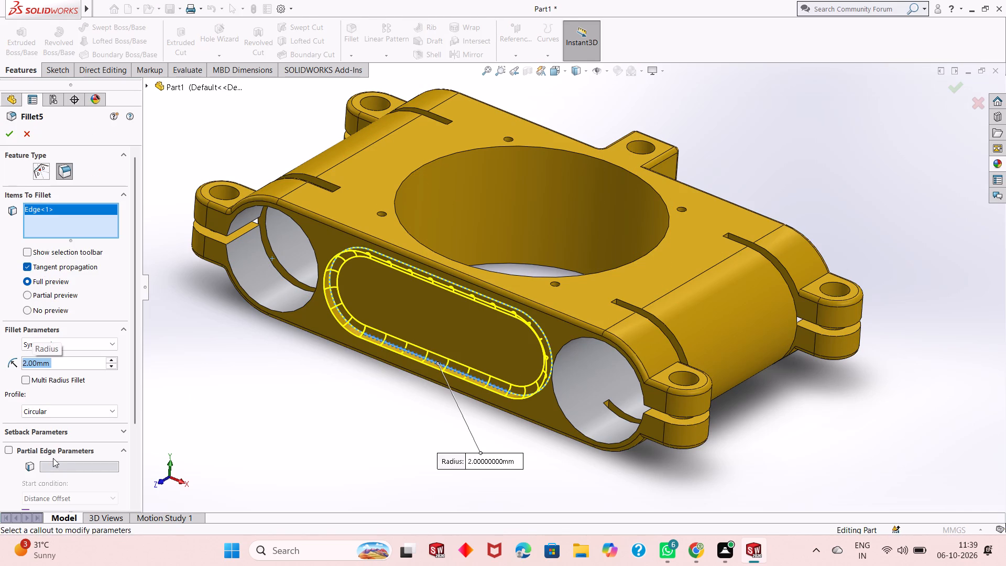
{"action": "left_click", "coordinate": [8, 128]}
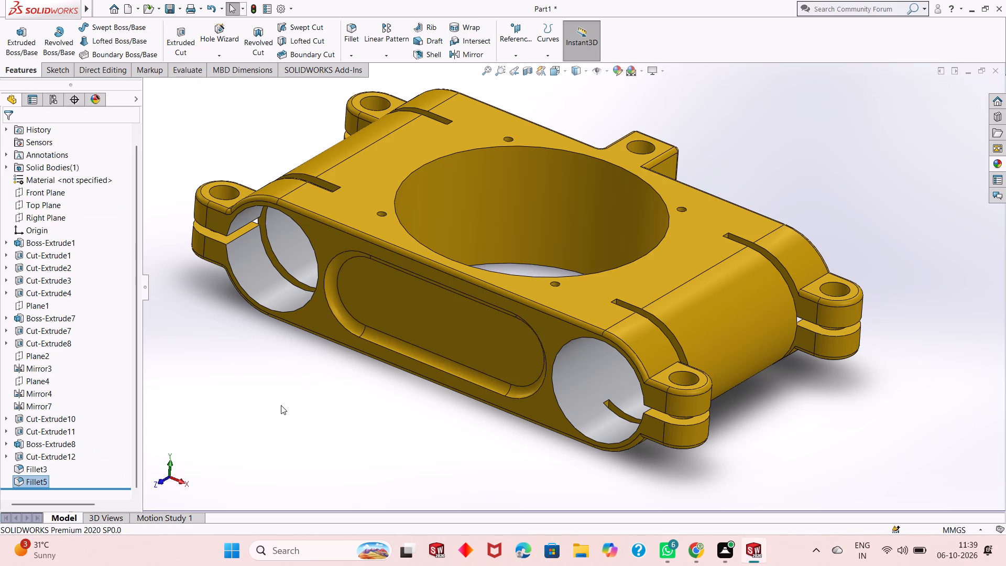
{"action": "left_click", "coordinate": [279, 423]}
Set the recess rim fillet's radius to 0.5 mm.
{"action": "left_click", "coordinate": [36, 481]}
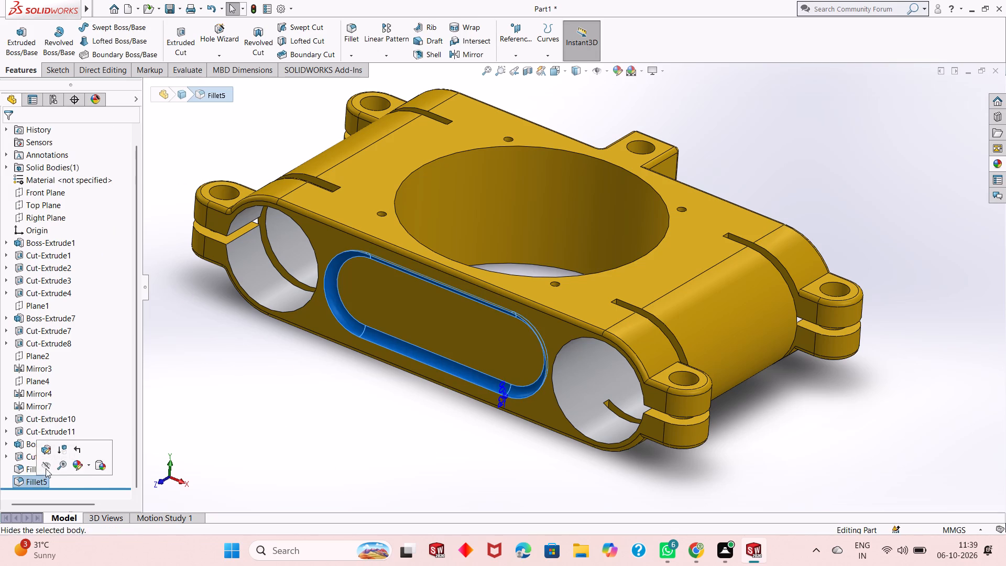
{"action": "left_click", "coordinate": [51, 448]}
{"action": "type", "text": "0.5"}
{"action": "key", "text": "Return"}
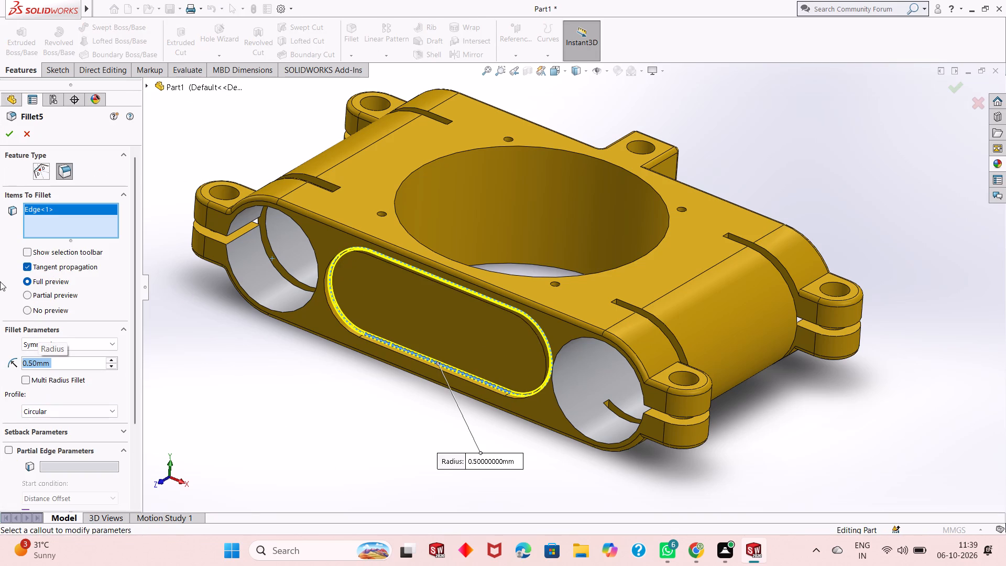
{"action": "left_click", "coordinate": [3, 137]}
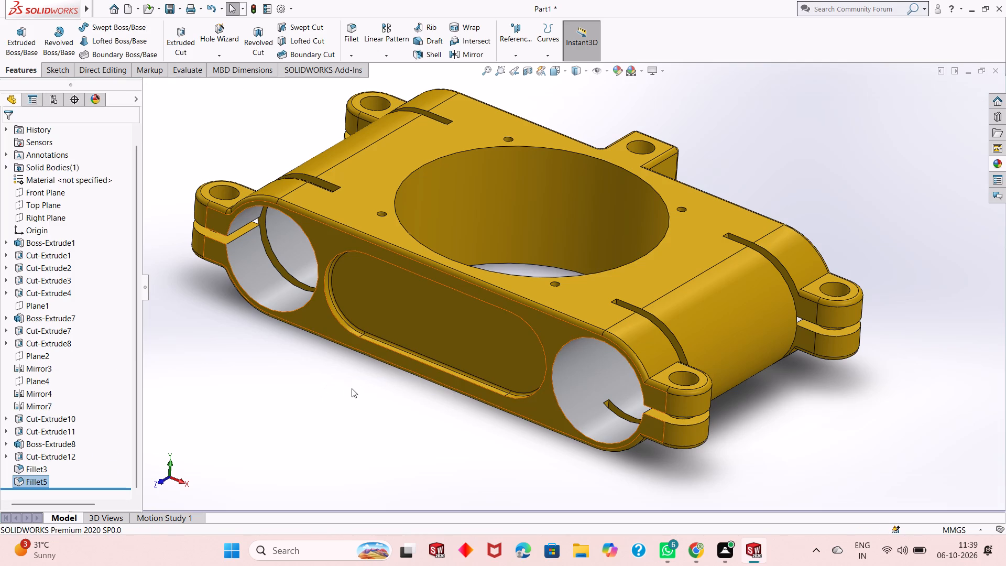
Set the recess rim fillet's radius to 0.75 mm.
{"action": "middle_click_drag", "start_coordinate": [358, 390], "coordinate": [332, 415]}
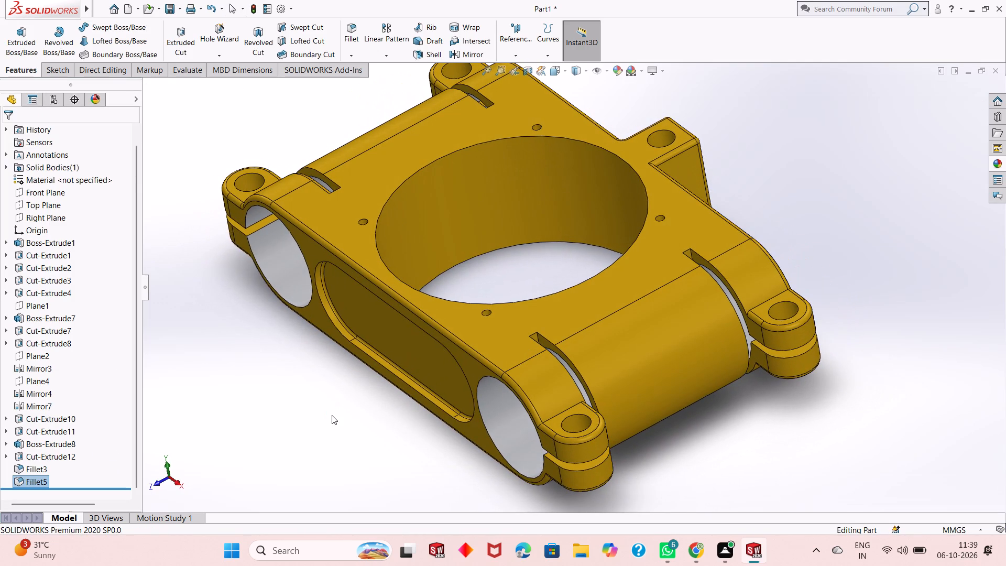
{"action": "double_click", "coordinate": [190, 387]}
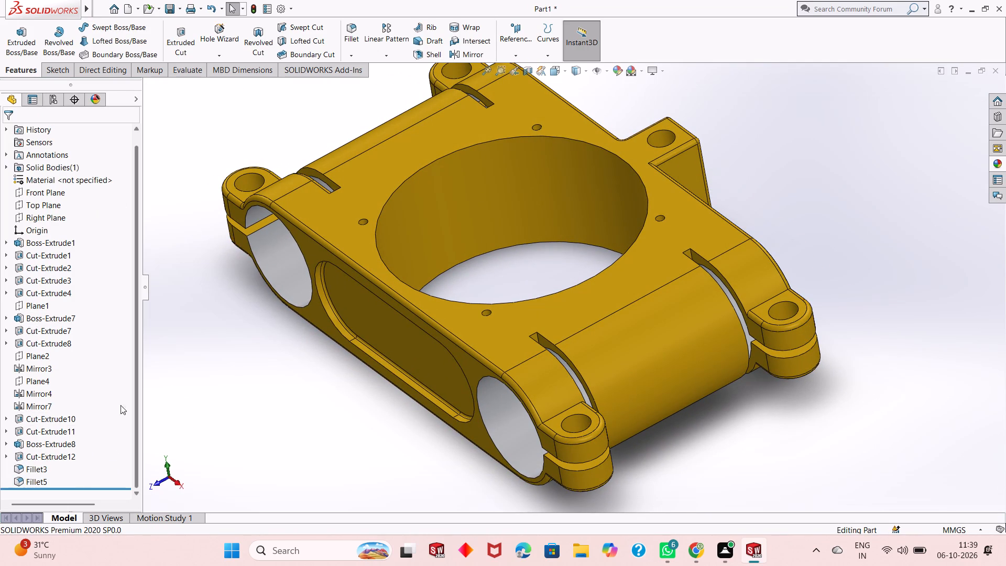
{"action": "left_click", "coordinate": [28, 481]}
{"action": "left_click", "coordinate": [42, 454]}
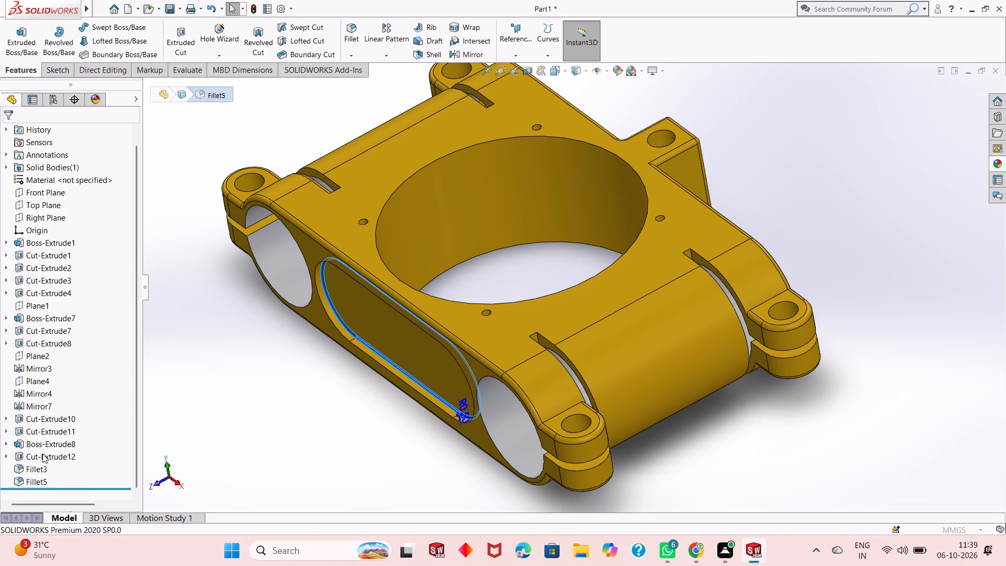
{"action": "type", "text": "0.75"}
{"action": "key", "text": "Return"}
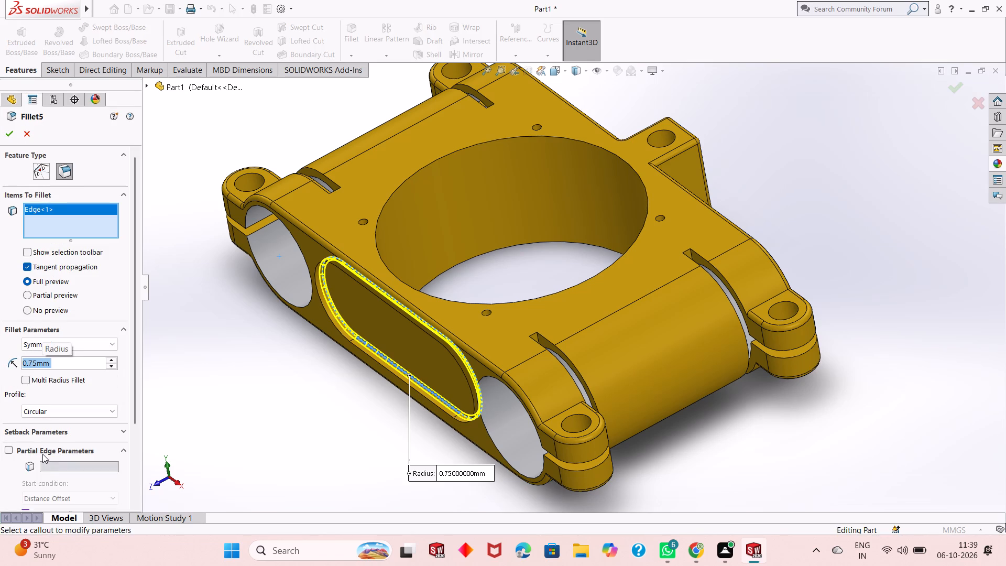
{"action": "left_click", "coordinate": [5, 139]}
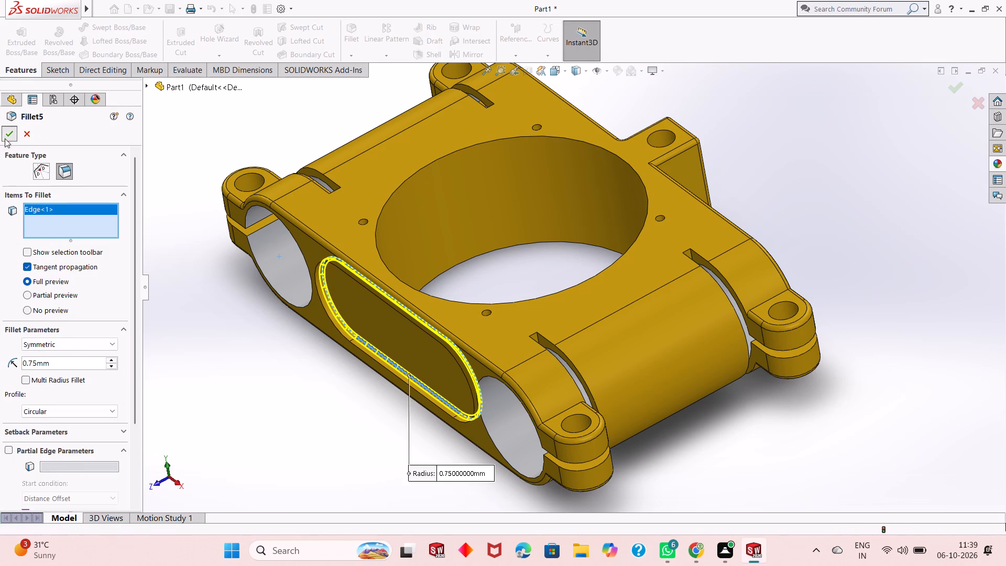
Examine the housing and the filleted recess rim from several directions.
{"action": "middle_click_drag", "start_coordinate": [380, 403], "coordinate": [387, 354]}
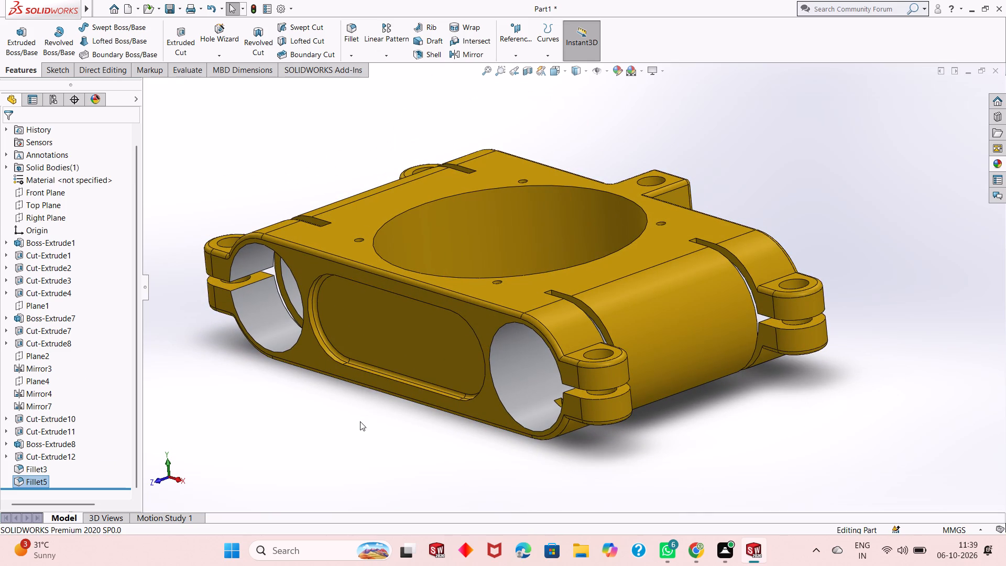
{"action": "middle_click_drag", "start_coordinate": [360, 413], "coordinate": [347, 395]}
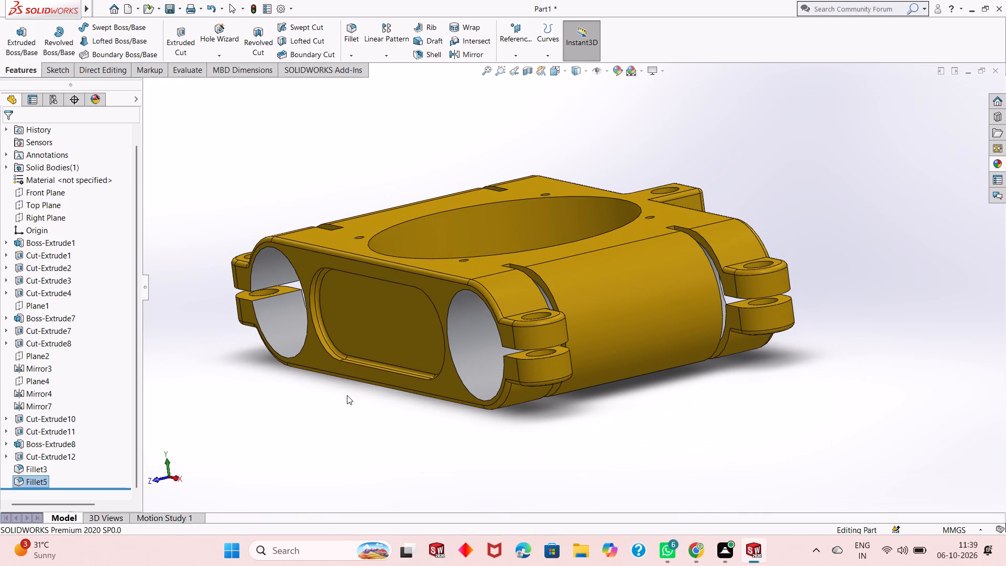
{"action": "middle_click_drag", "start_coordinate": [347, 395], "coordinate": [337, 426]}
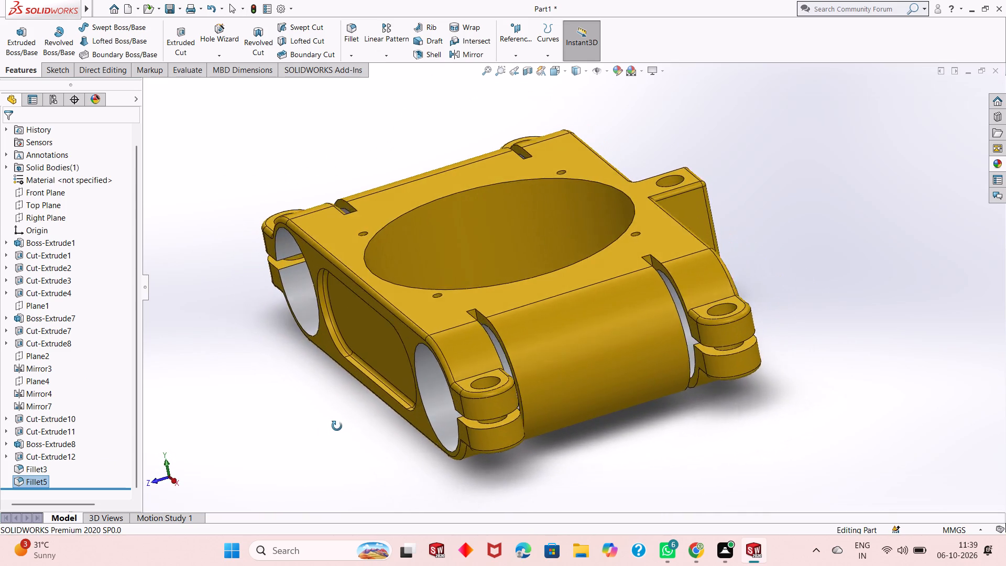
{"action": "middle_click_drag", "start_coordinate": [337, 426], "coordinate": [380, 412]}
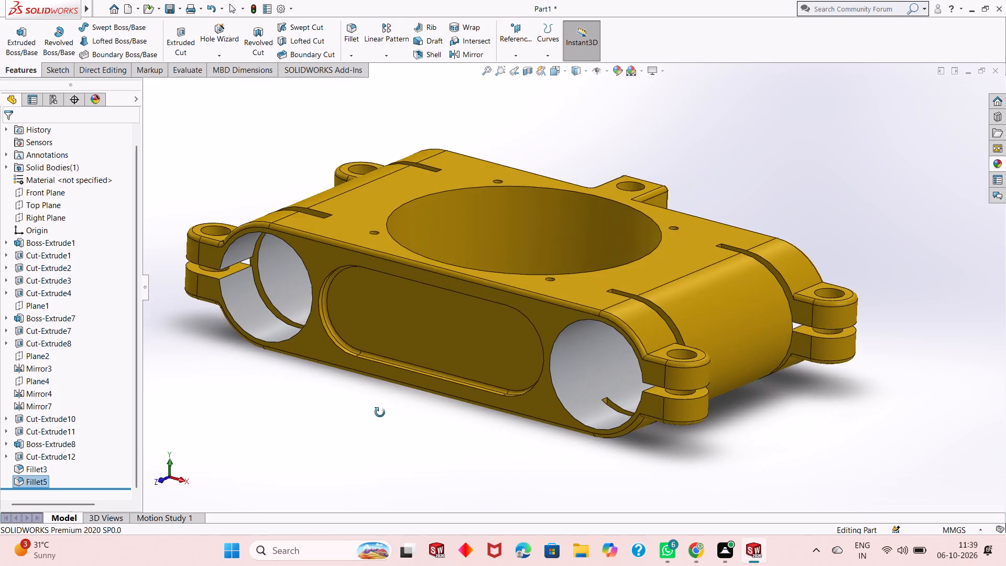
{"action": "middle_click_drag", "start_coordinate": [380, 412], "coordinate": [385, 450]}
{"action": "scroll", "coordinate": [376, 424], "scroll_direction": "up", "scroll_amount": 1}
{"action": "scroll", "coordinate": [415, 369], "scroll_direction": "up", "scroll_amount": 2}
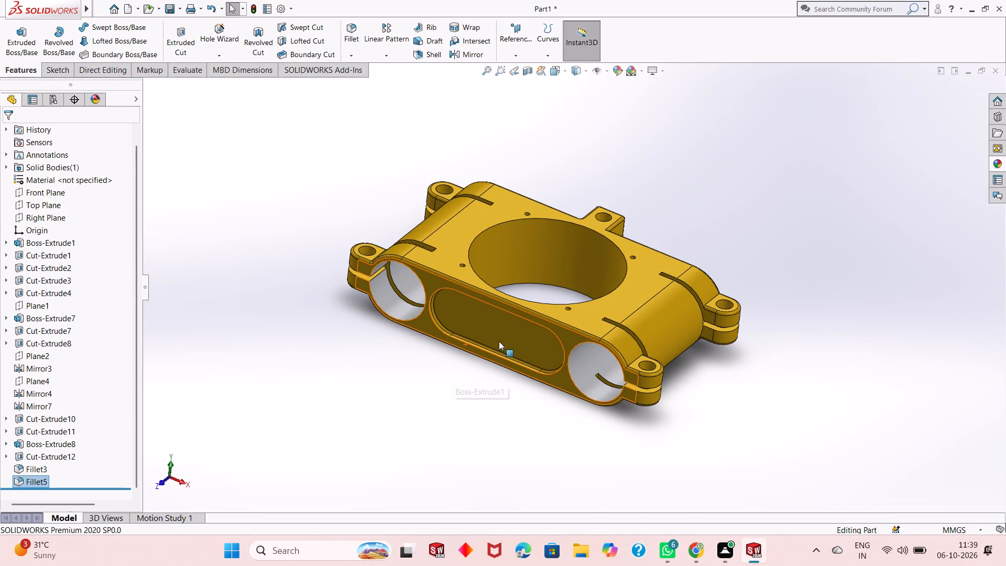
{"action": "scroll", "coordinate": [599, 282], "scroll_direction": "down", "scroll_amount": 1}
Apply the polished aluminum metal appearance to the cut feature forming the large central bore.
{"action": "left_click", "coordinate": [1004, 159]}
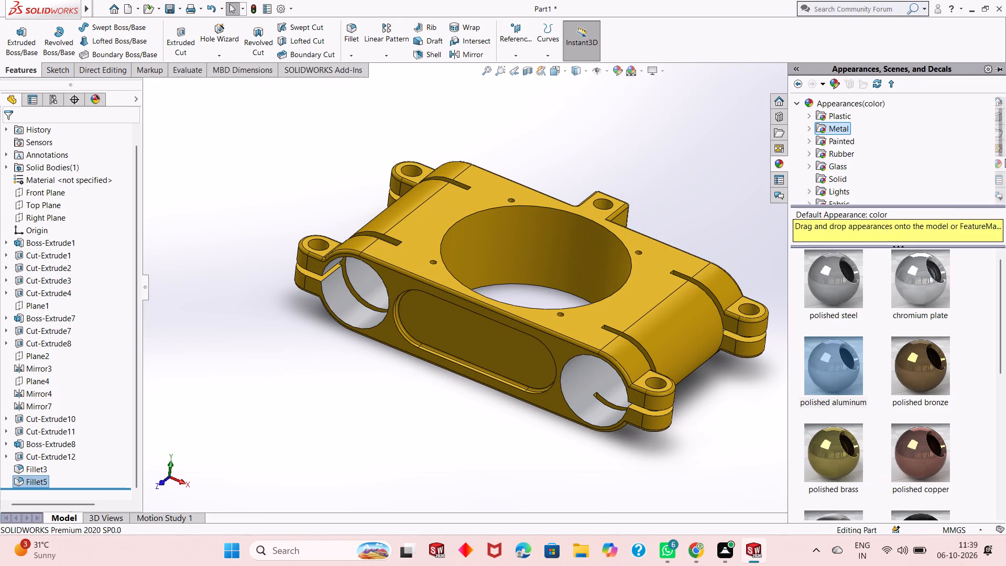
{"action": "left_click_drag", "start_coordinate": [847, 369], "coordinate": [557, 251]}
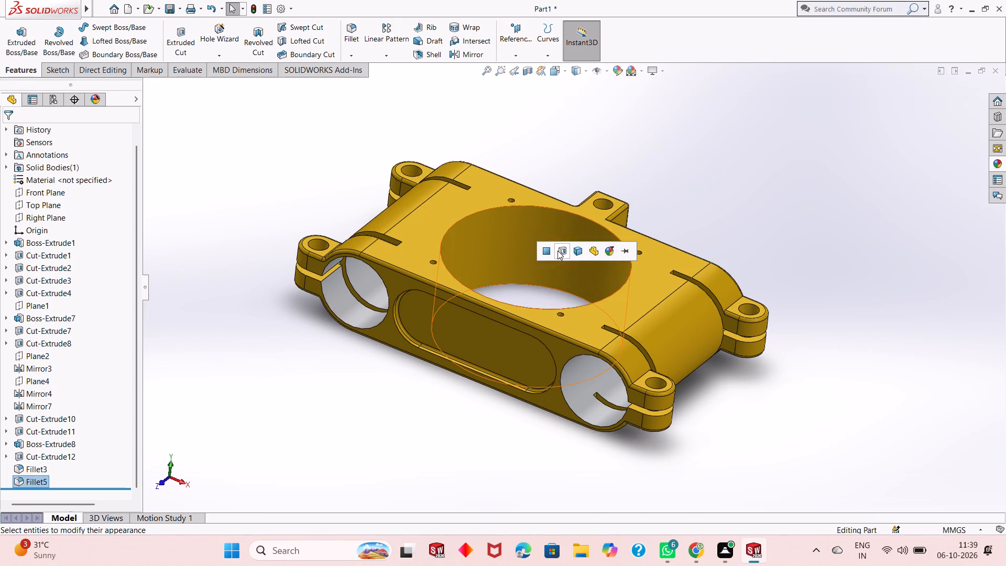
{"action": "left_click", "coordinate": [557, 251]}
Apply the polished aluminum metal appearance to the cut feature forming the hole in the projecting block.
{"action": "scroll", "coordinate": [581, 306], "scroll_direction": "up", "scroll_amount": 1}
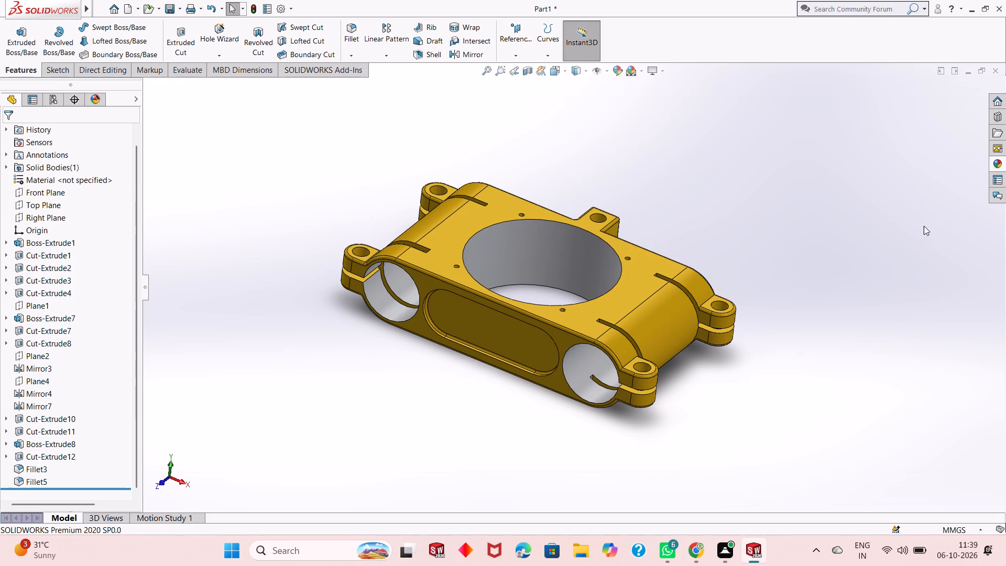
{"action": "left_click", "coordinate": [1004, 163]}
{"action": "left_click_drag", "start_coordinate": [819, 371], "coordinate": [617, 244]}
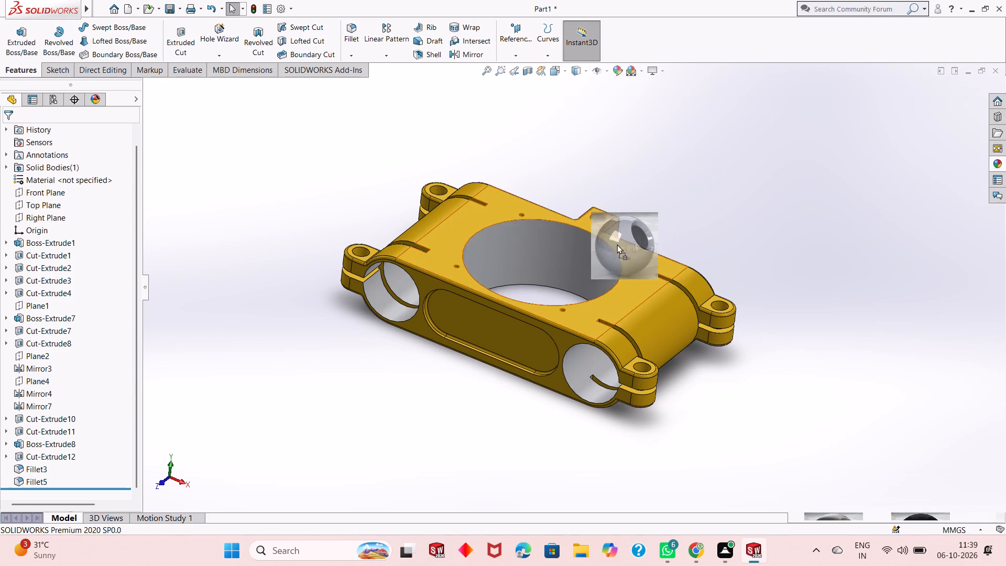
{"action": "left_click_drag", "start_coordinate": [617, 244], "coordinate": [595, 218]}
{"action": "left_click", "coordinate": [595, 218]}
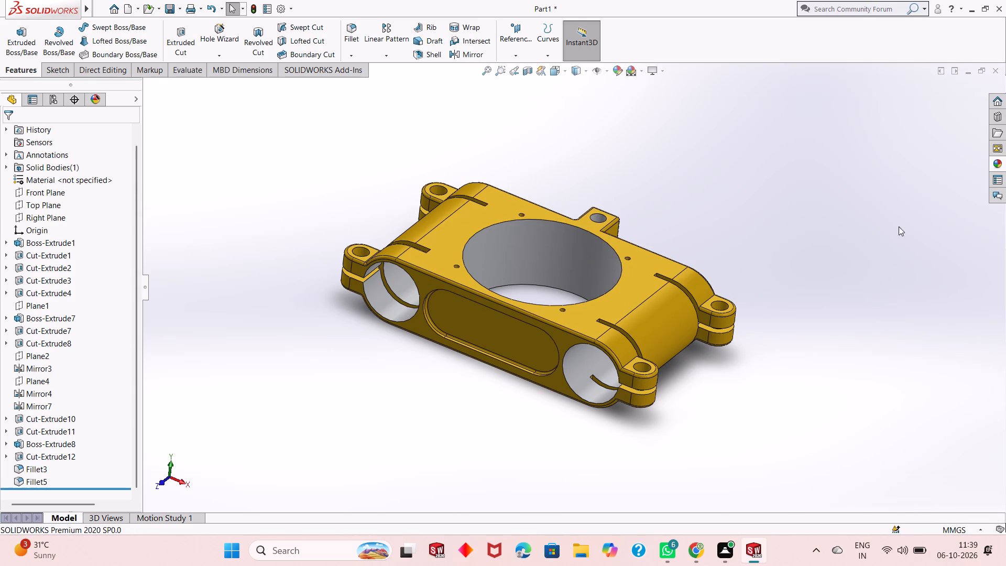
Apply the polished aluminum metal appearance to the Cut-Extrude8 feature forming the bolt hole in the slotted lug near the recess face.
{"action": "left_click", "coordinate": [998, 165]}
{"action": "middle_click_drag", "start_coordinate": [678, 382], "coordinate": [664, 423]}
{"action": "scroll", "coordinate": [647, 421], "scroll_direction": "down", "scroll_amount": 2}
{"action": "scroll", "coordinate": [595, 409], "scroll_direction": "down", "scroll_amount": 1}
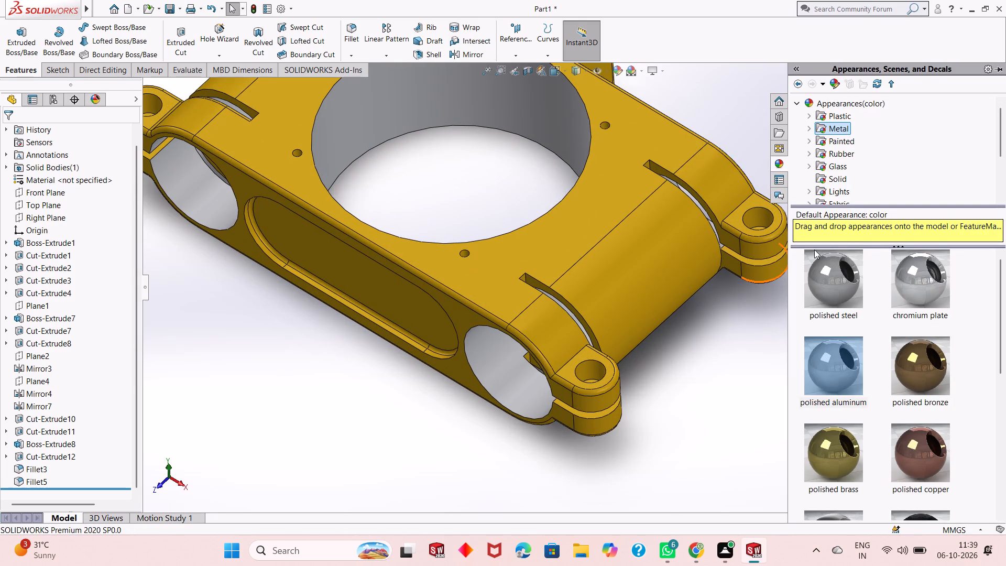
{"action": "left_click_drag", "start_coordinate": [851, 366], "coordinate": [592, 371]}
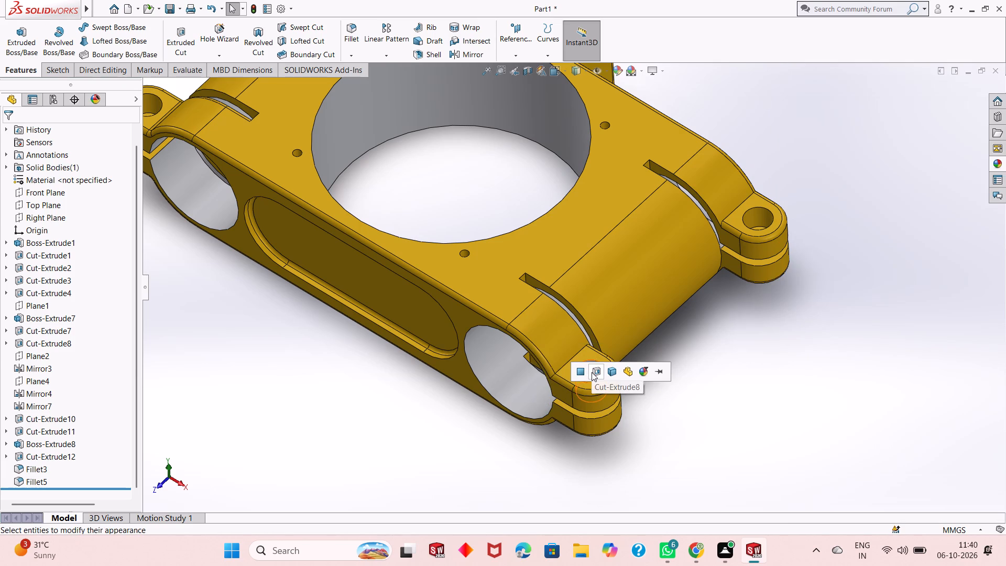
{"action": "left_click", "coordinate": [592, 372]}
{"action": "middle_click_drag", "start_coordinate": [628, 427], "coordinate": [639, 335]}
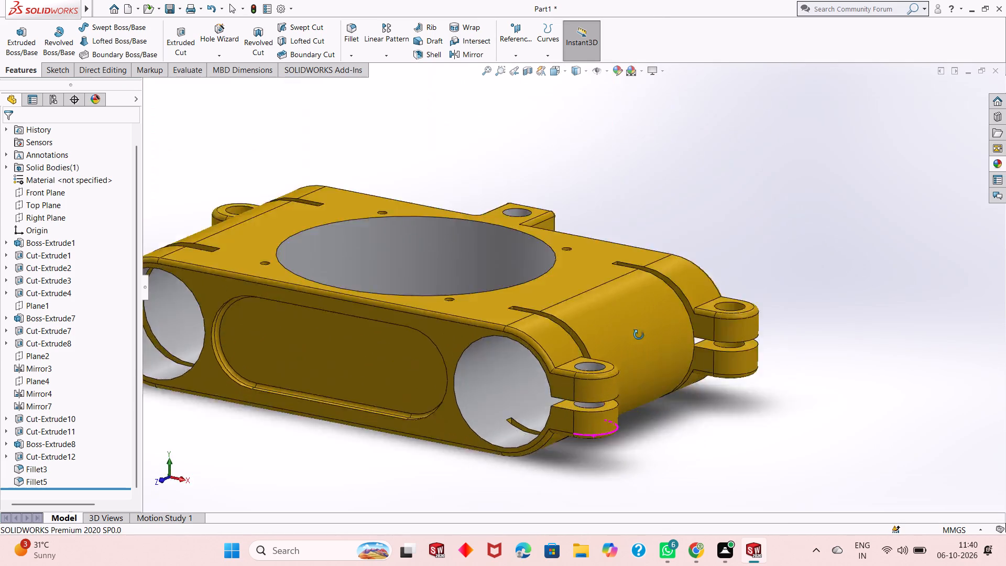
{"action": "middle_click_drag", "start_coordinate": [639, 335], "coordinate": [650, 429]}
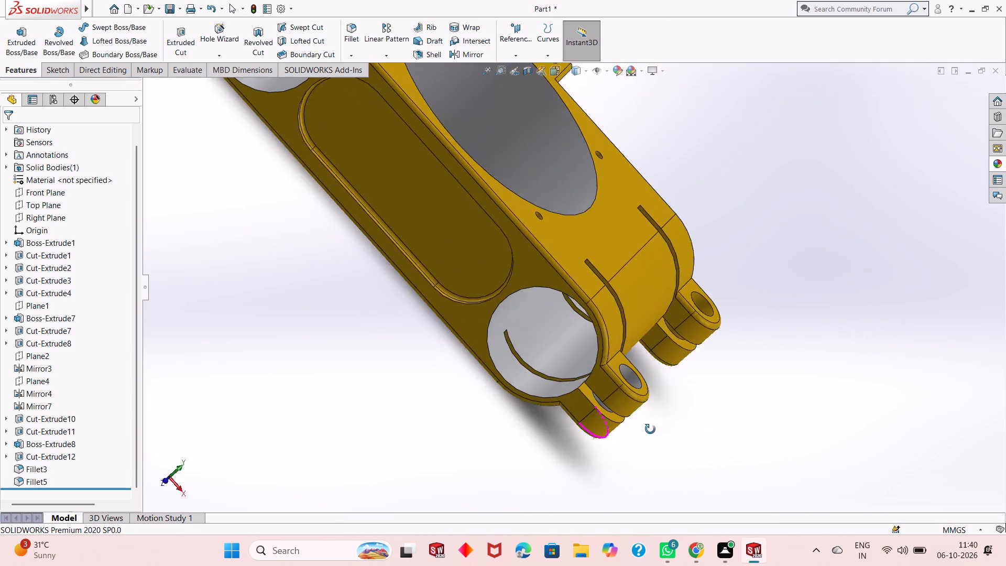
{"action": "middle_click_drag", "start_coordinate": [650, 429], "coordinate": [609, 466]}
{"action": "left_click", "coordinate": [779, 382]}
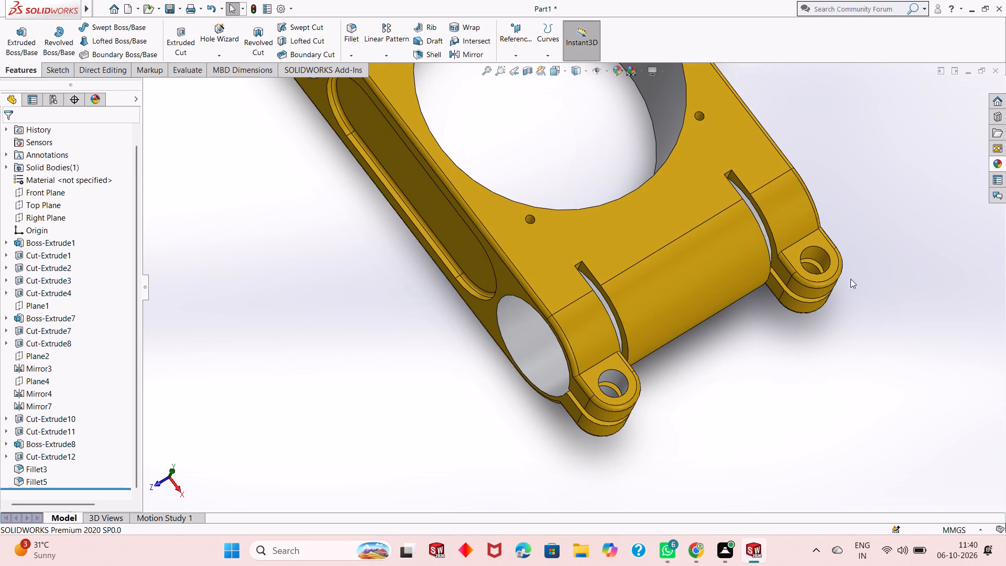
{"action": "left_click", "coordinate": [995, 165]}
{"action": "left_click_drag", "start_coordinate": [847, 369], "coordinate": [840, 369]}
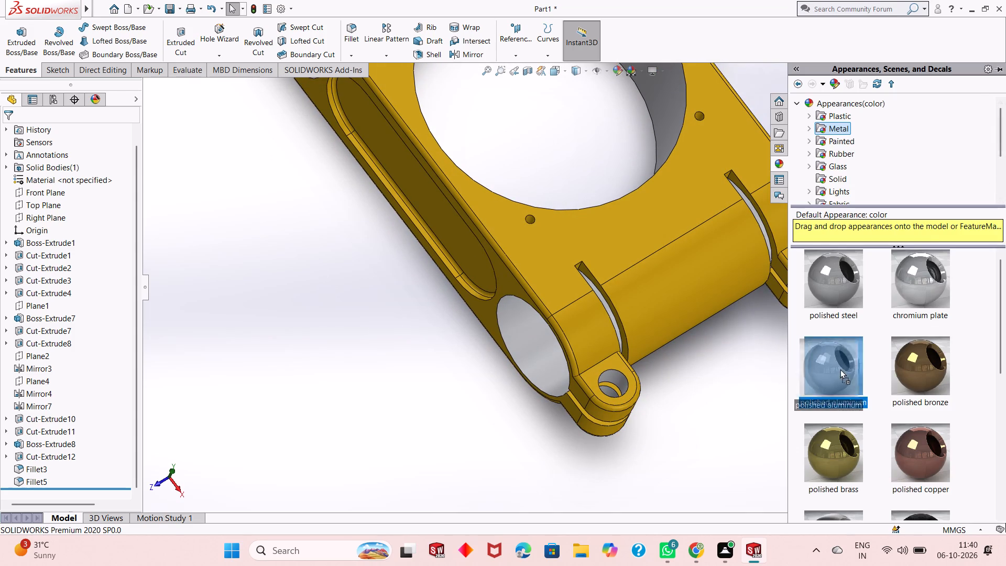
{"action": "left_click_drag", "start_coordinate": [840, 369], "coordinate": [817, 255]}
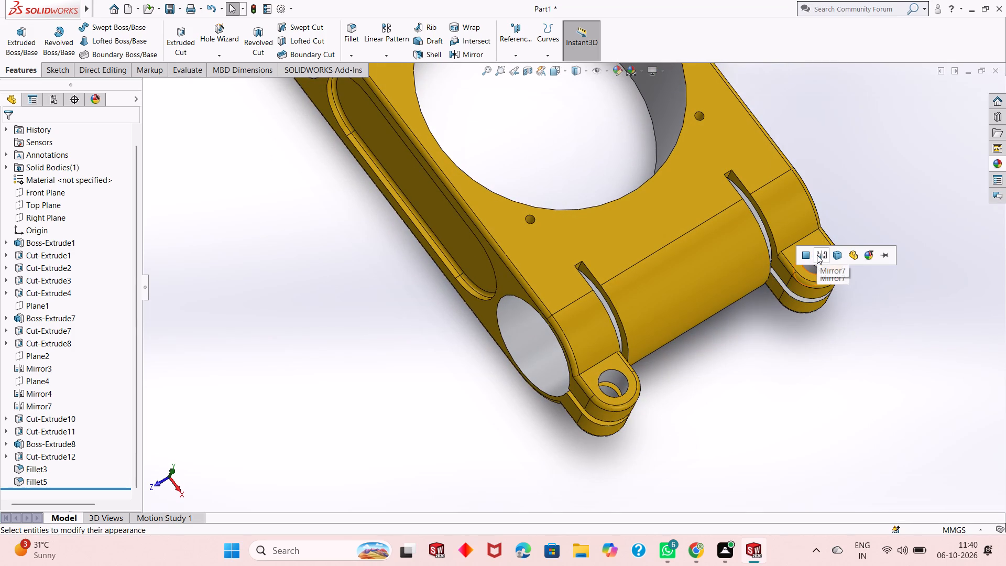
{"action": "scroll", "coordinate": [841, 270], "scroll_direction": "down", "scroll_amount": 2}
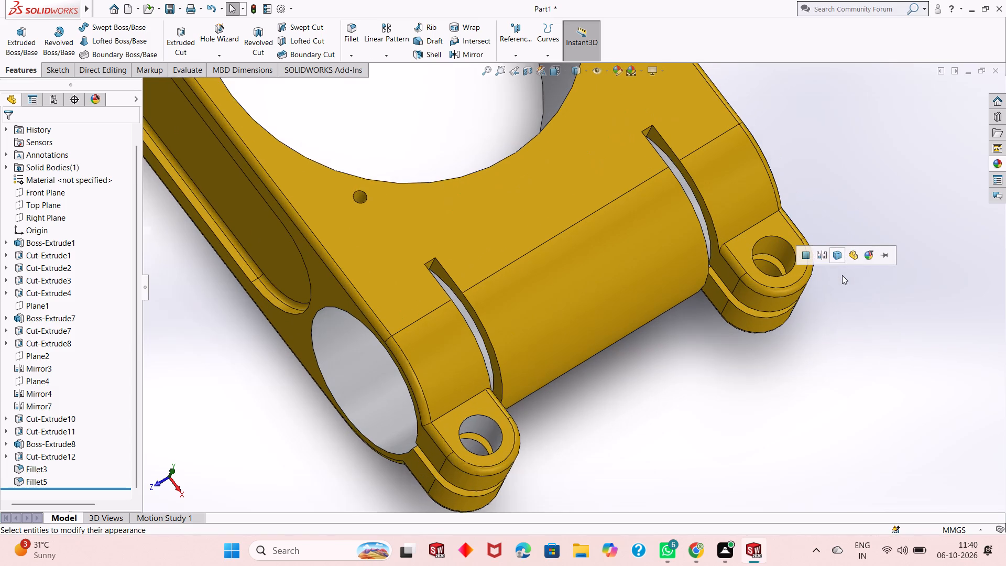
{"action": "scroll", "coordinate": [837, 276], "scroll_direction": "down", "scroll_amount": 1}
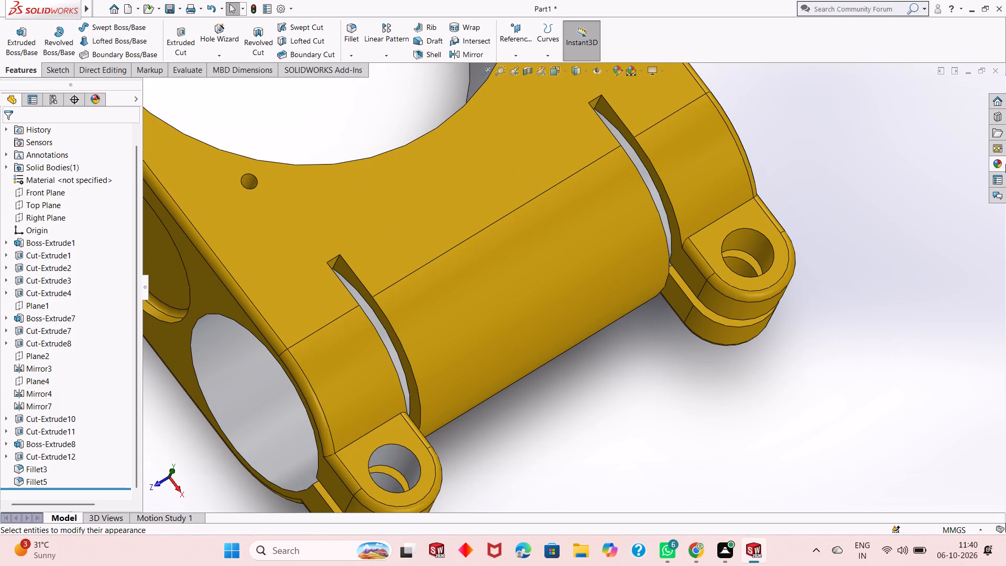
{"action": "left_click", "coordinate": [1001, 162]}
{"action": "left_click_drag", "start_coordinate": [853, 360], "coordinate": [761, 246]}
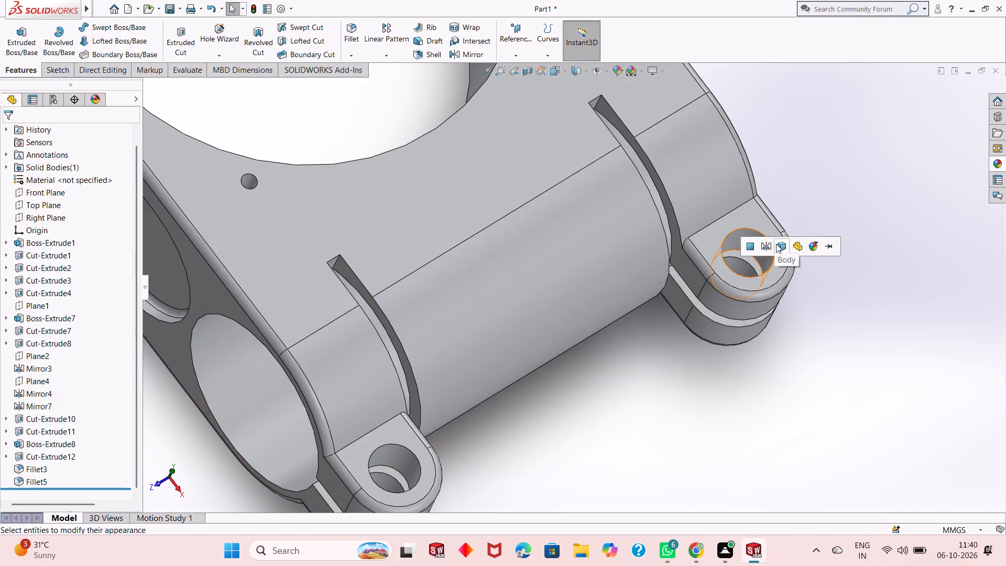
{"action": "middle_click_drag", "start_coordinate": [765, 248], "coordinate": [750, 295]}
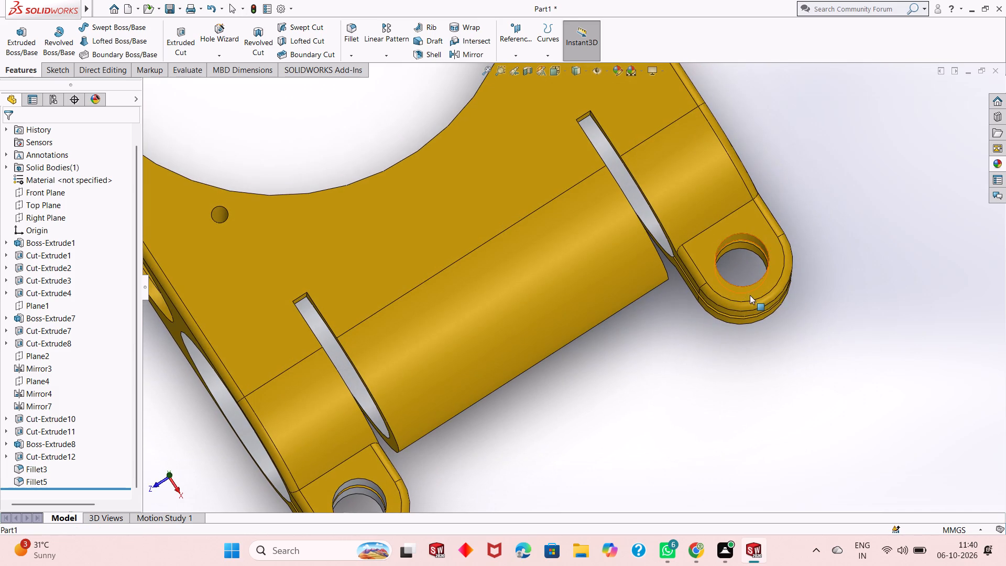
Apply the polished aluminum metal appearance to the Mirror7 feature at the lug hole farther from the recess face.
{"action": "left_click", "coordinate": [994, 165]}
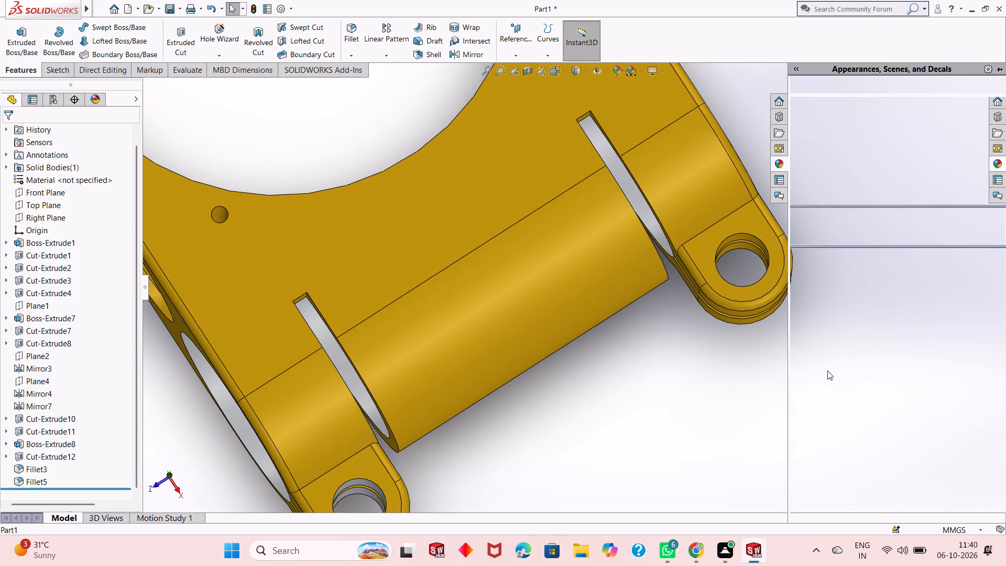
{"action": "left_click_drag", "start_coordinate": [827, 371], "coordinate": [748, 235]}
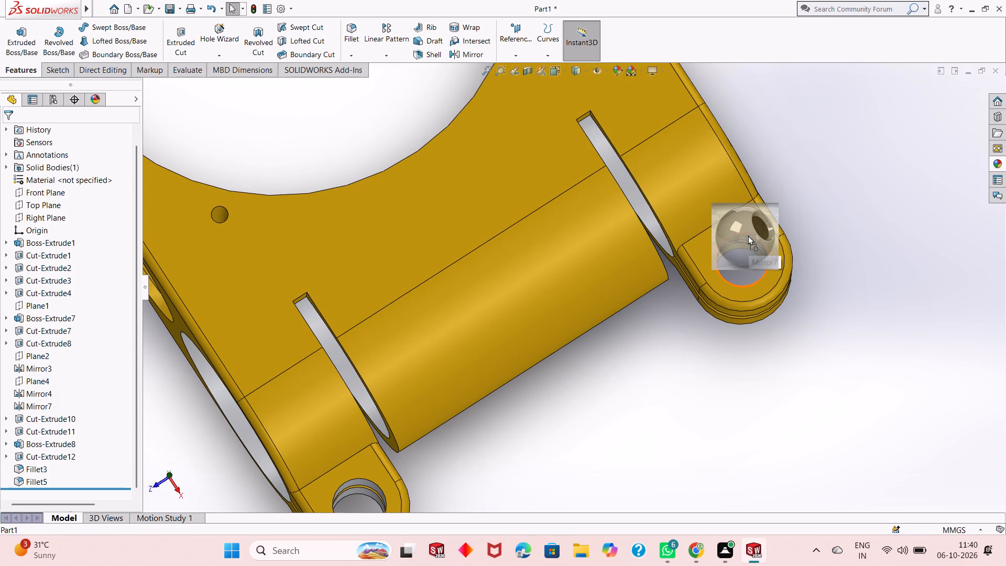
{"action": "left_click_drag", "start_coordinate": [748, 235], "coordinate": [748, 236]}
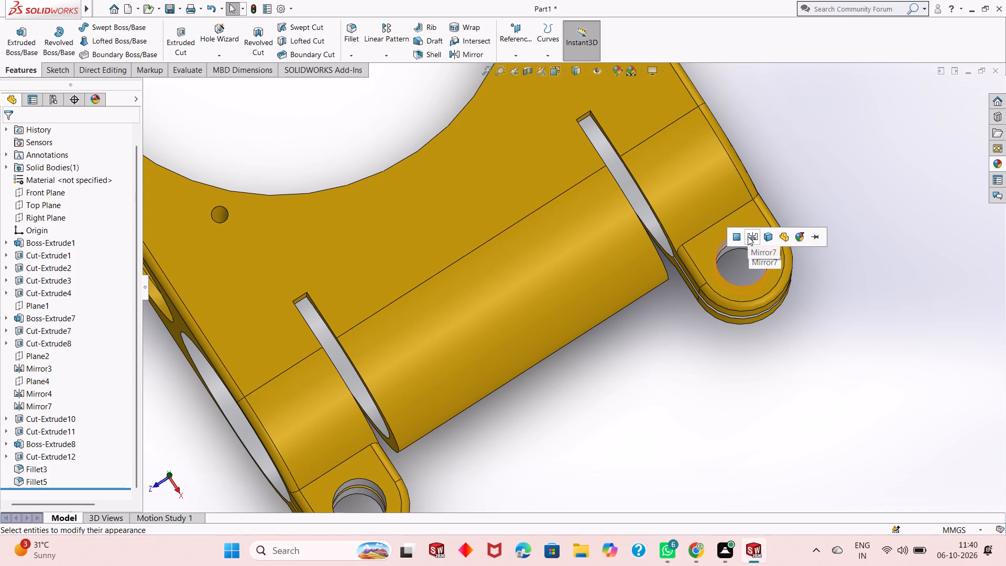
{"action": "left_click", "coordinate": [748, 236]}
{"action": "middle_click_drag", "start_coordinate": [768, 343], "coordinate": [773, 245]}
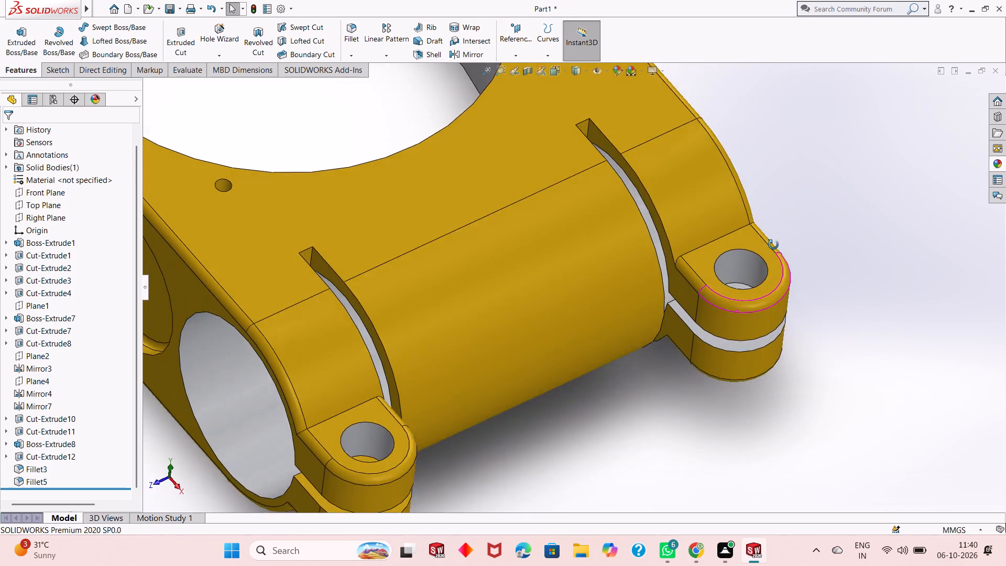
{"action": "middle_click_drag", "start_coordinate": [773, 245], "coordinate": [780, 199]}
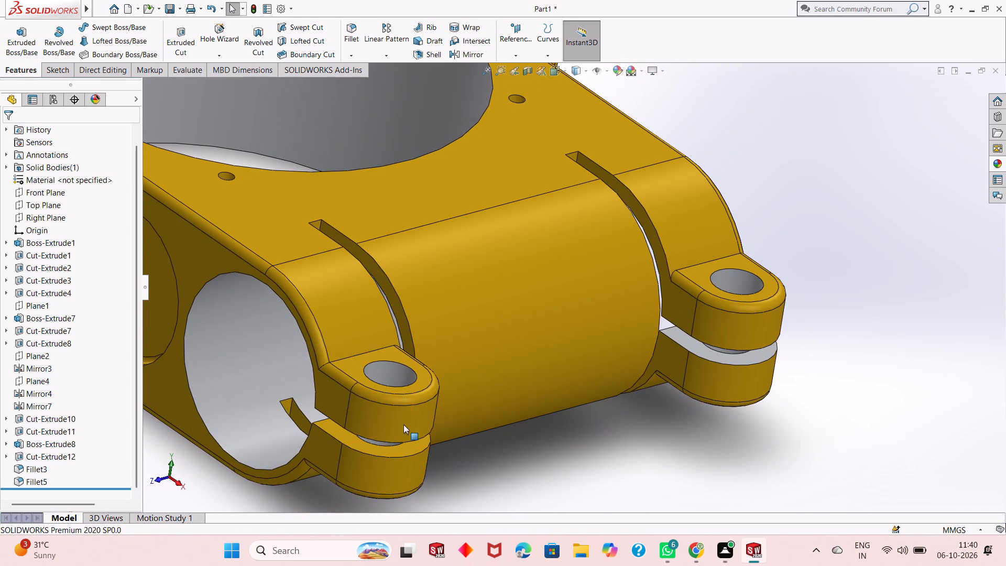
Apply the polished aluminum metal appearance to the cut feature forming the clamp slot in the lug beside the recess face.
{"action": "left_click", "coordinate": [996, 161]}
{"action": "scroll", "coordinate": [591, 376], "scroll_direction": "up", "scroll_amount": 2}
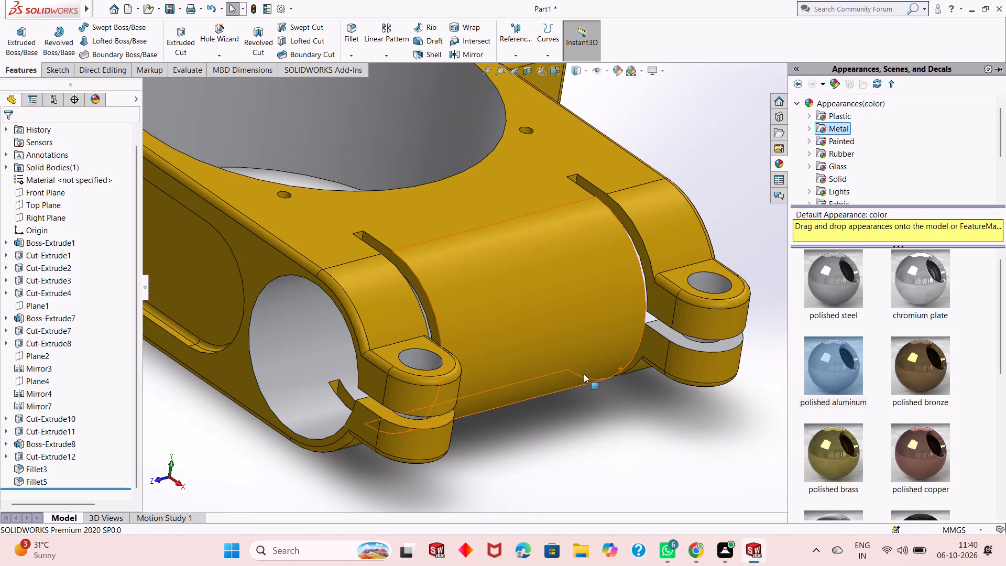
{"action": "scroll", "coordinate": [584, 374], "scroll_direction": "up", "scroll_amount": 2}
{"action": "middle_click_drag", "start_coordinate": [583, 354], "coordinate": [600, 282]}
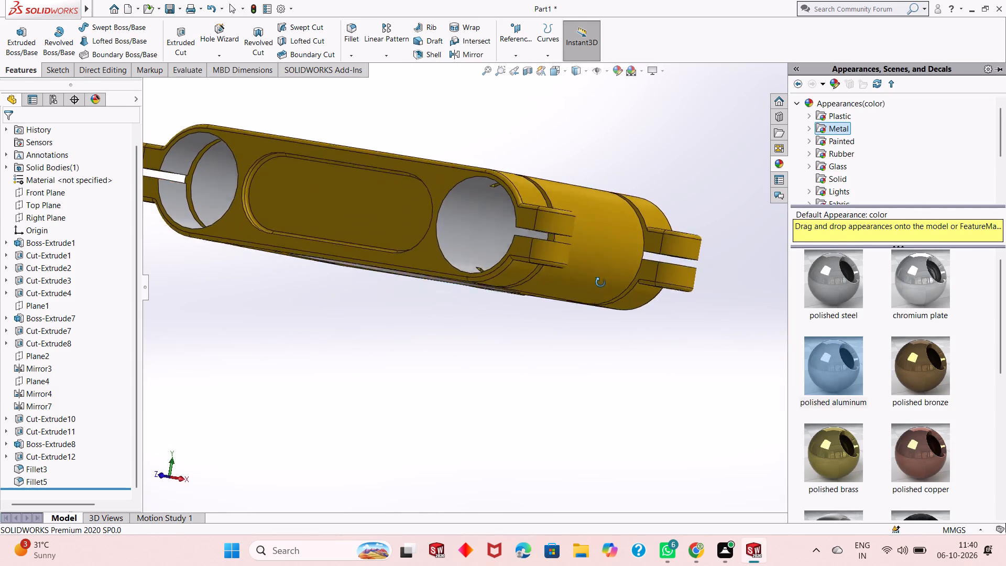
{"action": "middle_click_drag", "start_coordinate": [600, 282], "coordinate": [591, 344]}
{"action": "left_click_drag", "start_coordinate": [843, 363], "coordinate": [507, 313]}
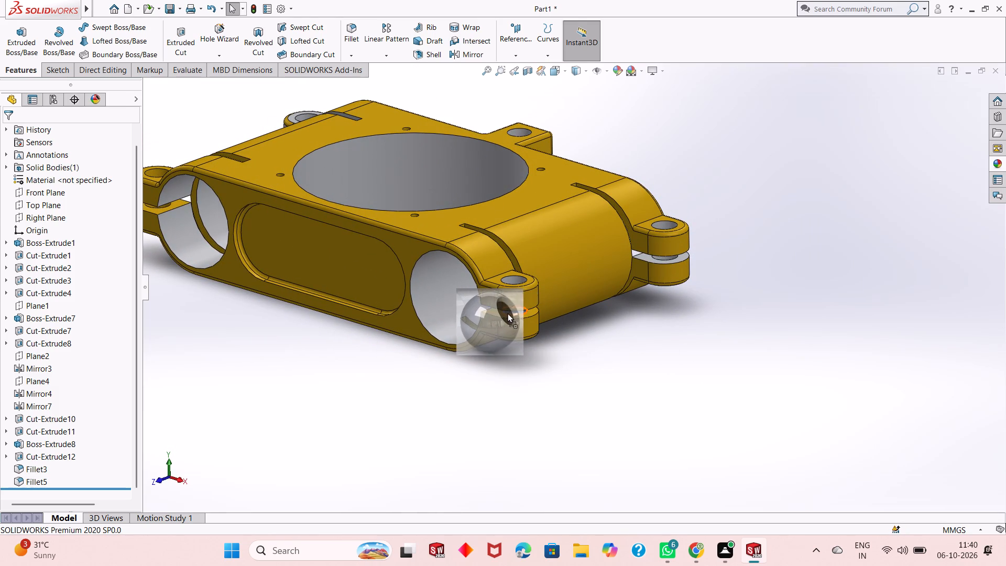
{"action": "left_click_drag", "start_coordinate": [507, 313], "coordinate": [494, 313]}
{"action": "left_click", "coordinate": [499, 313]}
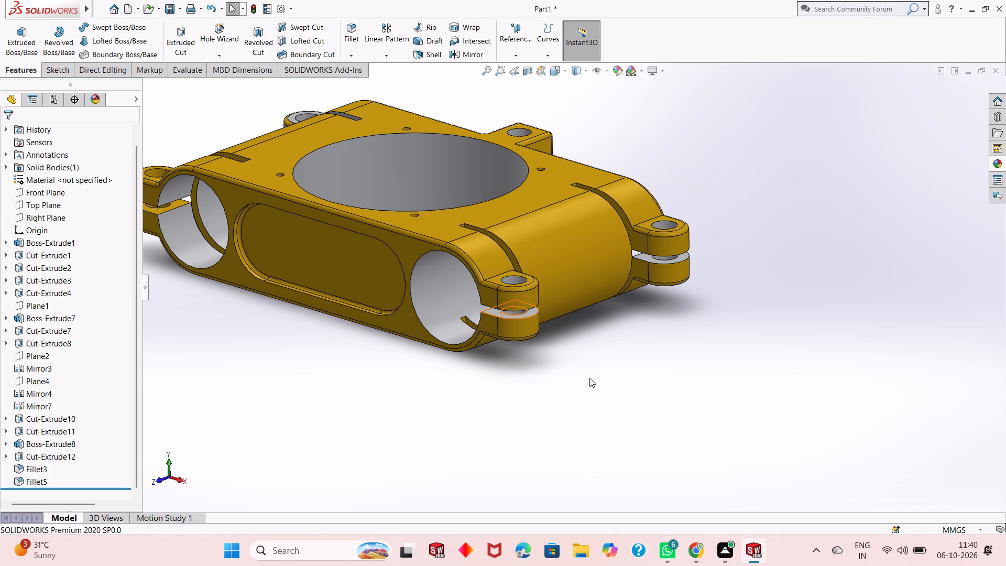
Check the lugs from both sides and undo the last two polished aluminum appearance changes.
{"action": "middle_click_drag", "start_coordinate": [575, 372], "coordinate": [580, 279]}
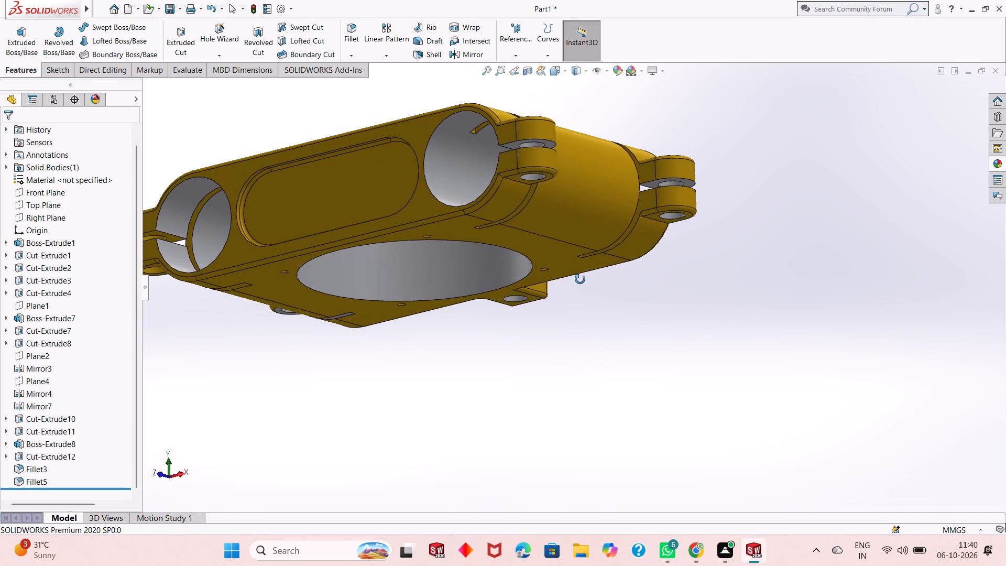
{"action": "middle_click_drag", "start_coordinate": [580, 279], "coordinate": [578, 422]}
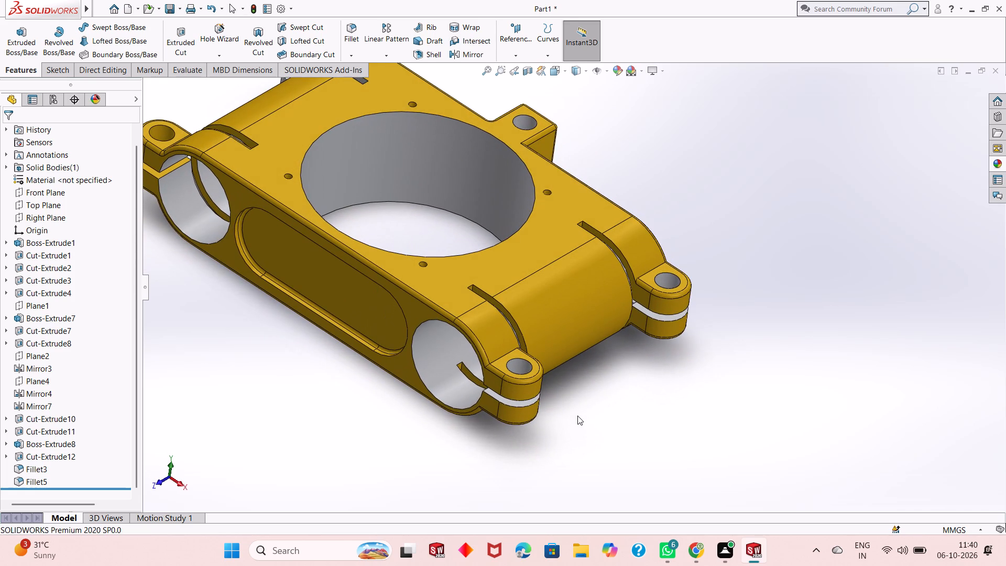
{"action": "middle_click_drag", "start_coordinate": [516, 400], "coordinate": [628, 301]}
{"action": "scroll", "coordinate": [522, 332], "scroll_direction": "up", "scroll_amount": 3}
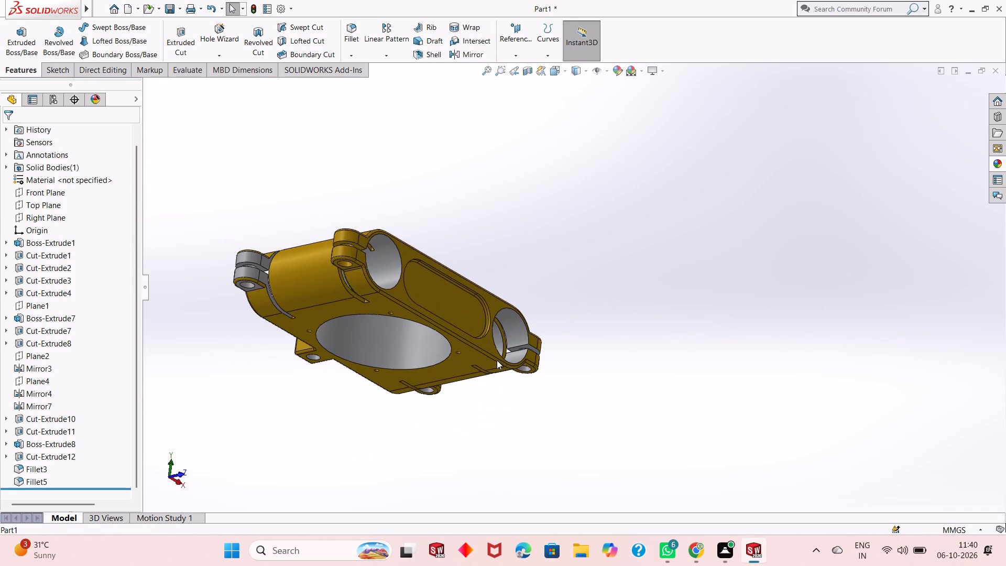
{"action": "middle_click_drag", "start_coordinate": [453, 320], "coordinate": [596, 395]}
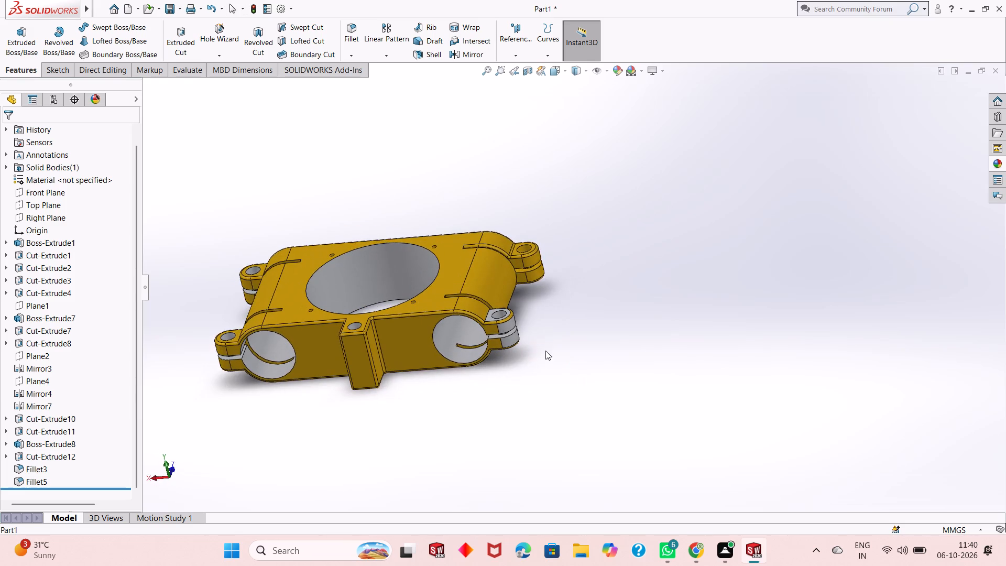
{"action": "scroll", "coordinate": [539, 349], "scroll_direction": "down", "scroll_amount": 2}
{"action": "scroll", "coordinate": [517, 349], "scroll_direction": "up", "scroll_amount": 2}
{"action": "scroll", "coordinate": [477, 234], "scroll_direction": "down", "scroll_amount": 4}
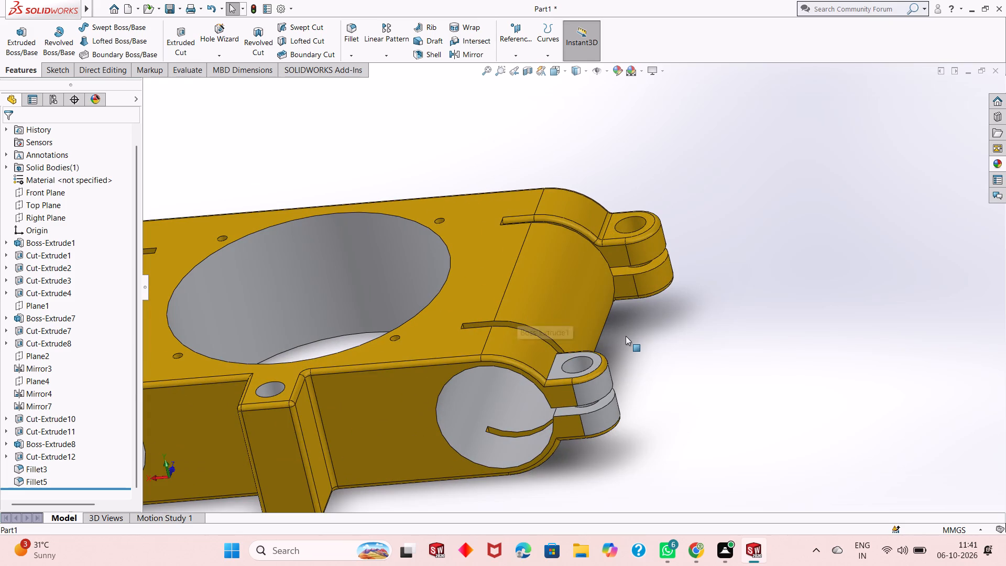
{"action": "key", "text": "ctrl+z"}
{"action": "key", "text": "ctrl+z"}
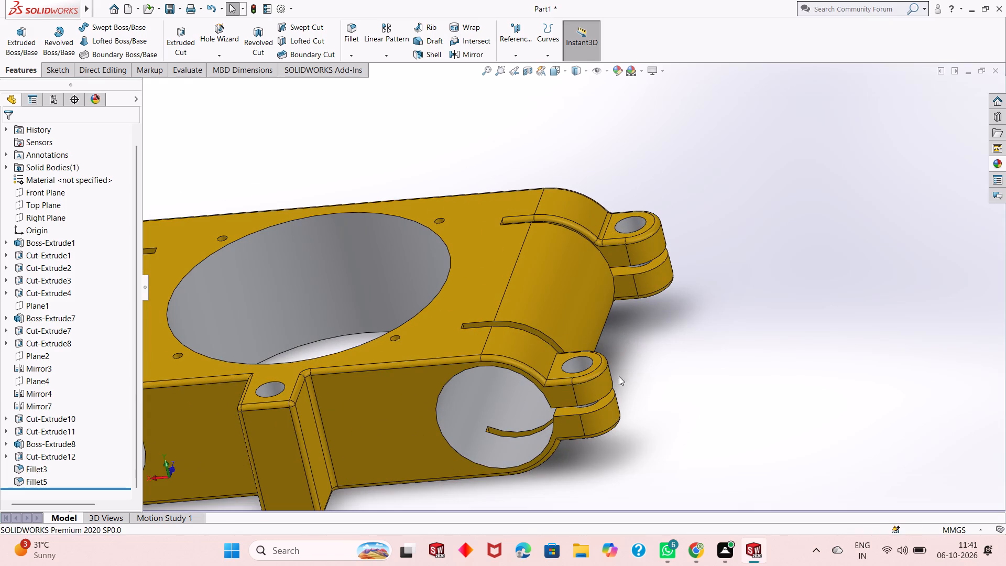
Examine the housing's bores, lug holes, clamp slots and recess from several directions.
{"action": "scroll", "coordinate": [575, 393], "scroll_direction": "up", "scroll_amount": 4}
{"action": "scroll", "coordinate": [276, 312], "scroll_direction": "down", "scroll_amount": 2}
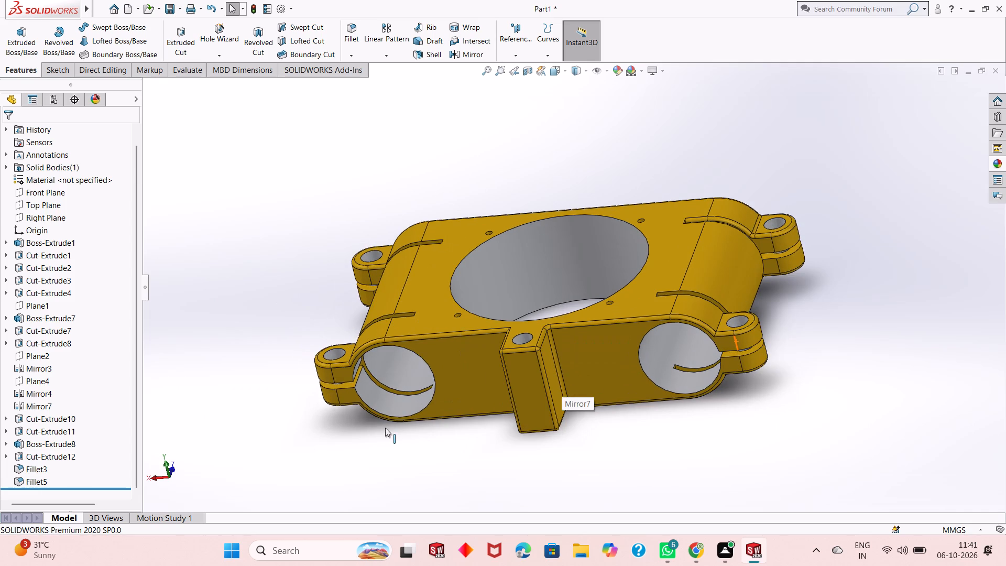
{"action": "middle_click_drag", "start_coordinate": [388, 423], "coordinate": [402, 371]}
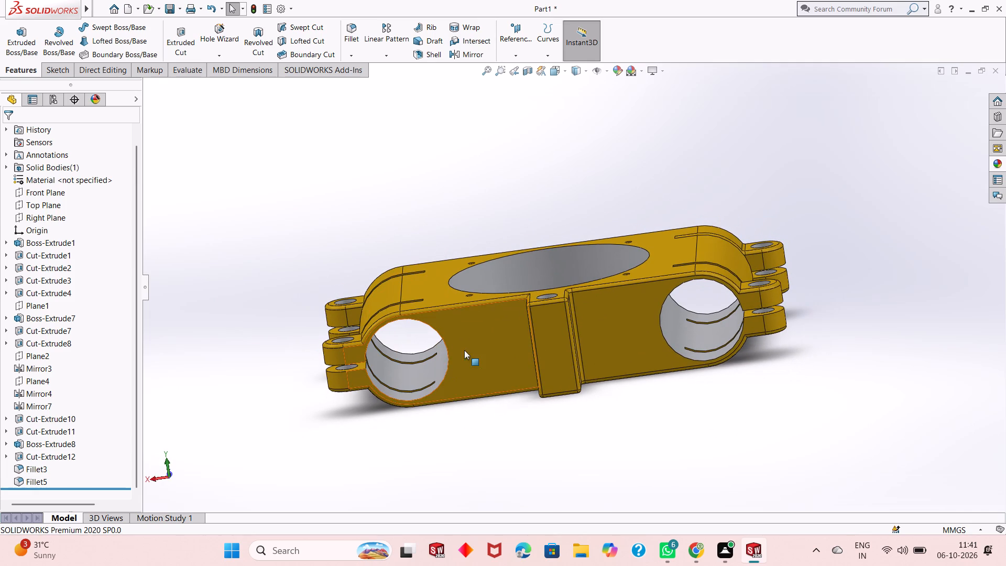
{"action": "scroll", "coordinate": [521, 271], "scroll_direction": "down", "scroll_amount": 2}
{"action": "scroll", "coordinate": [497, 387], "scroll_direction": "up", "scroll_amount": 1}
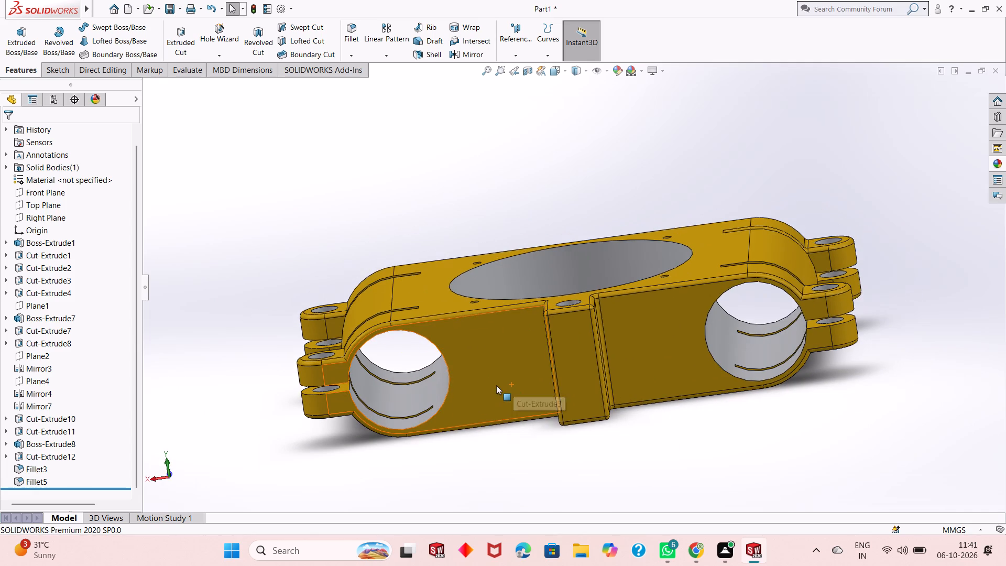
{"action": "middle_click_drag", "start_coordinate": [524, 452], "coordinate": [725, 429]}
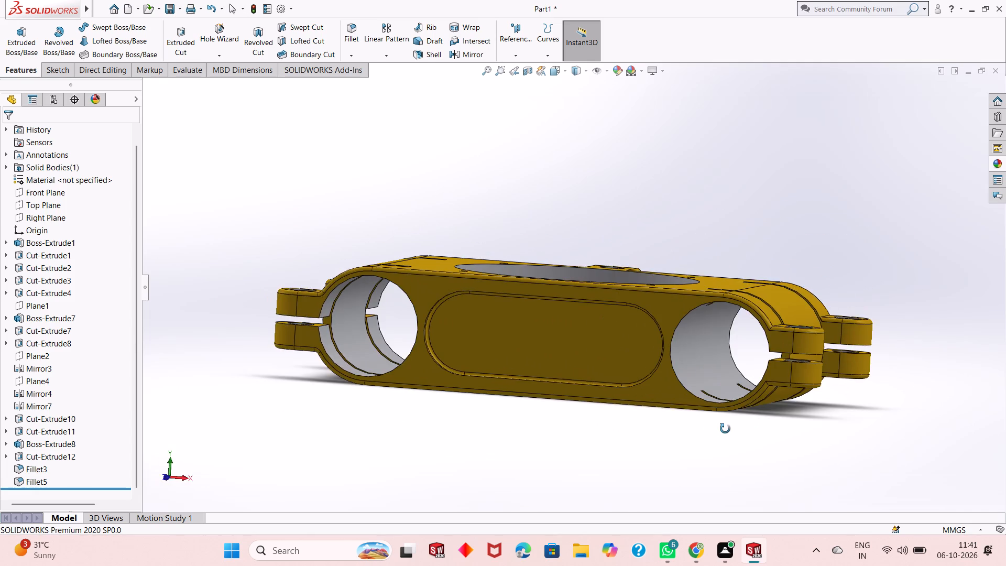
{"action": "middle_click_drag", "start_coordinate": [725, 429], "coordinate": [757, 458]}
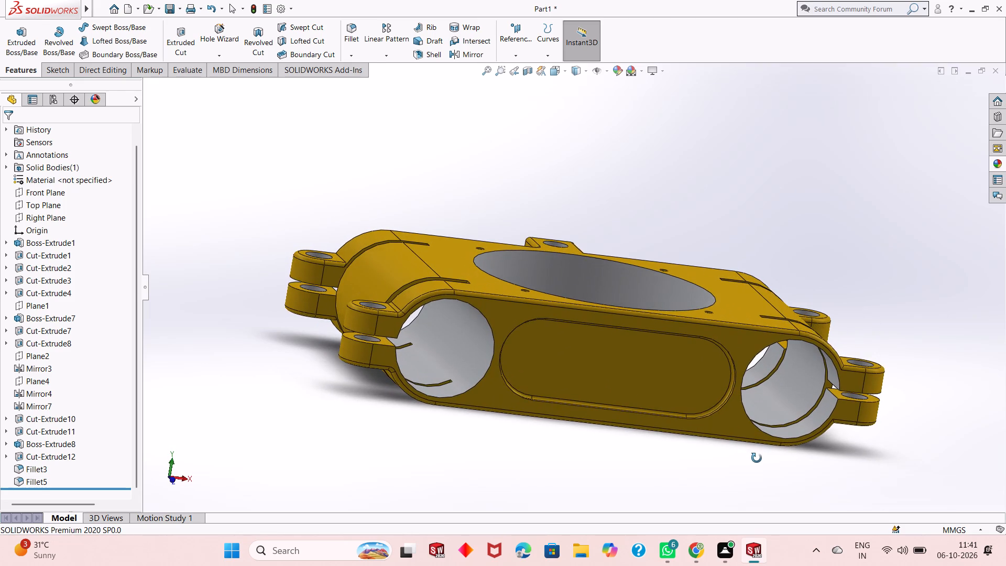
{"action": "middle_click_drag", "start_coordinate": [757, 458], "coordinate": [758, 458]}
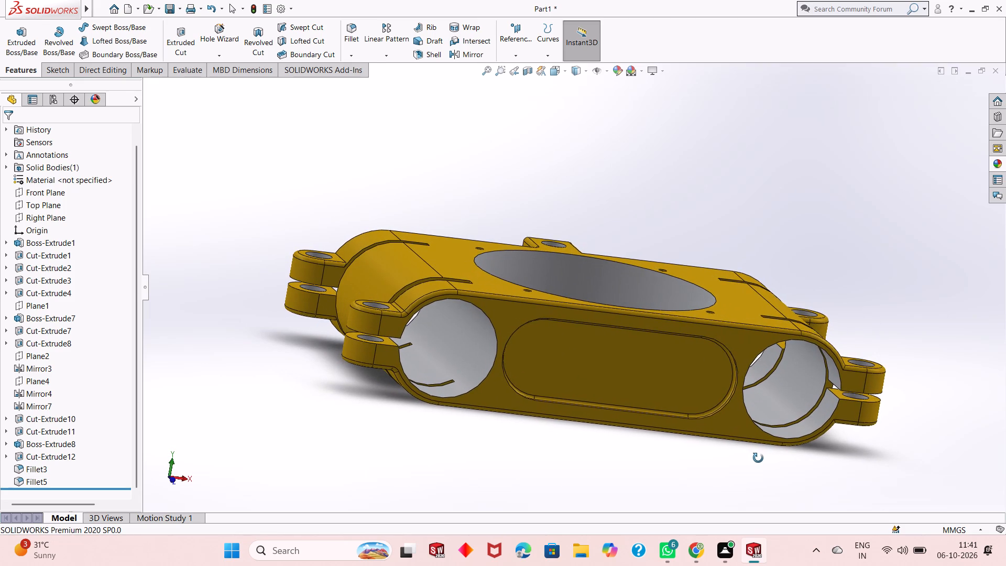
{"action": "middle_click_drag", "start_coordinate": [758, 458], "coordinate": [675, 478]}
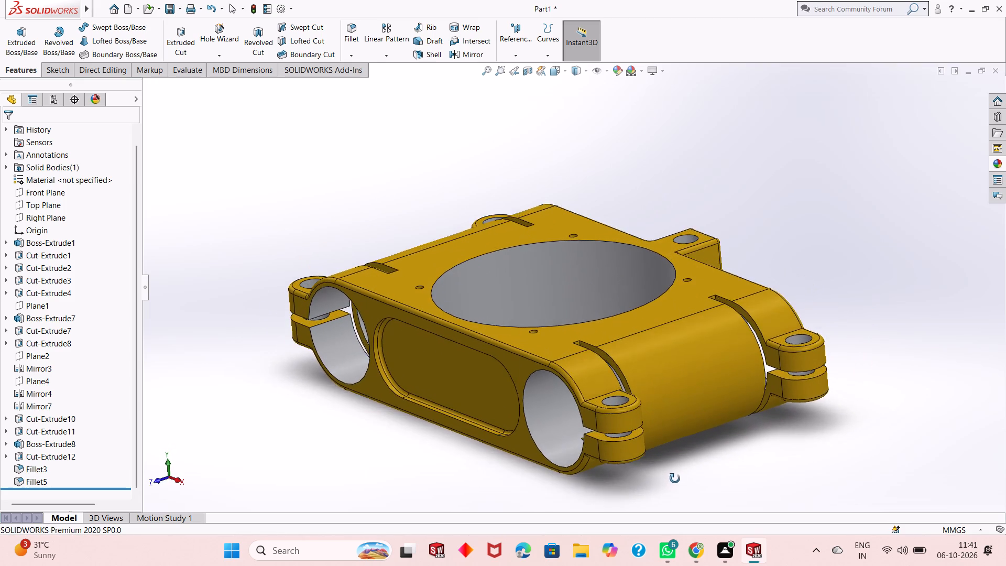
{"action": "middle_click_drag", "start_coordinate": [675, 478], "coordinate": [674, 482]}
{"action": "middle_click_drag", "start_coordinate": [678, 471], "coordinate": [714, 424]}
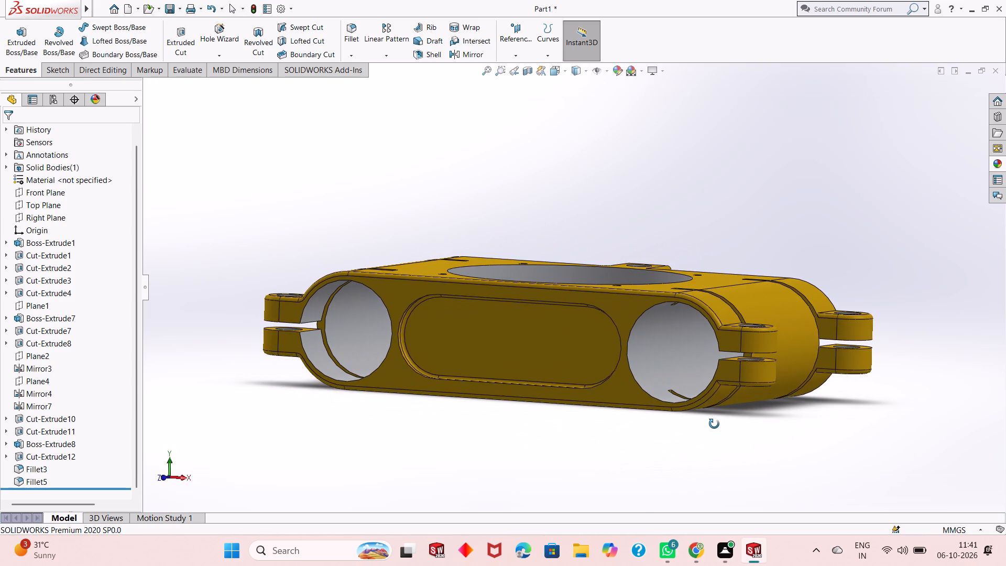
{"action": "middle_click_drag", "start_coordinate": [714, 424], "coordinate": [519, 466]}
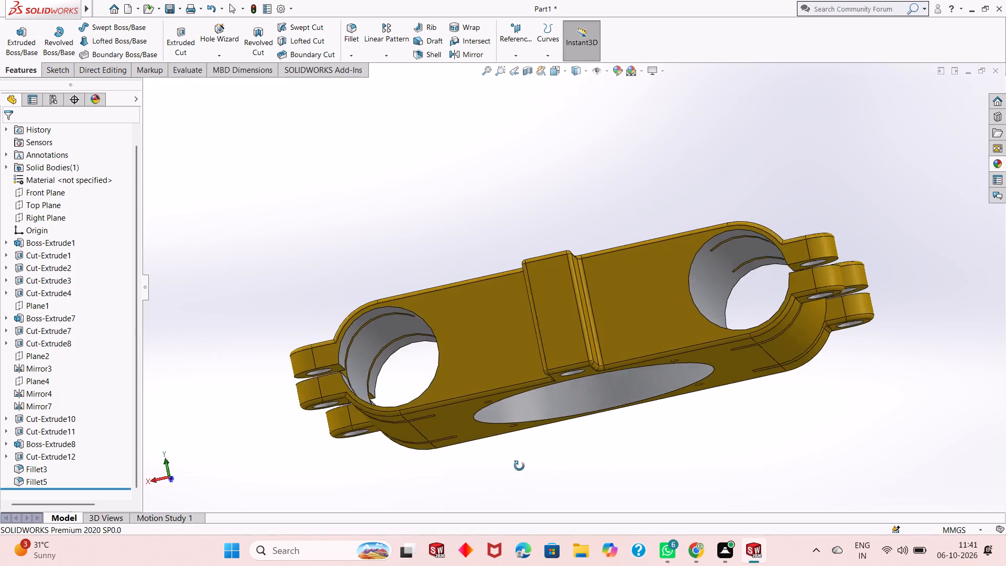
{"action": "middle_click_drag", "start_coordinate": [519, 466], "coordinate": [553, 429]}
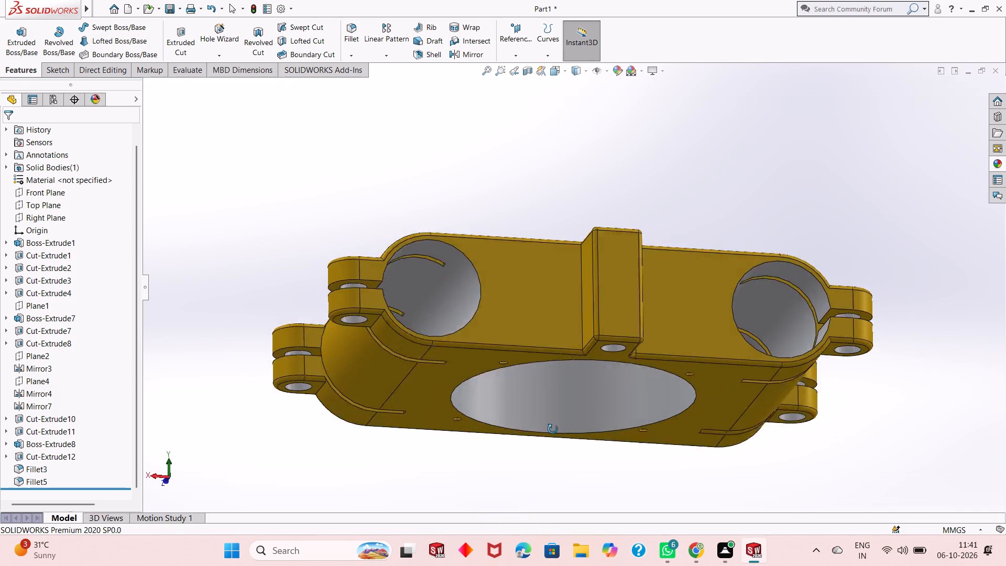
{"action": "middle_click_drag", "start_coordinate": [553, 429], "coordinate": [768, 515]}
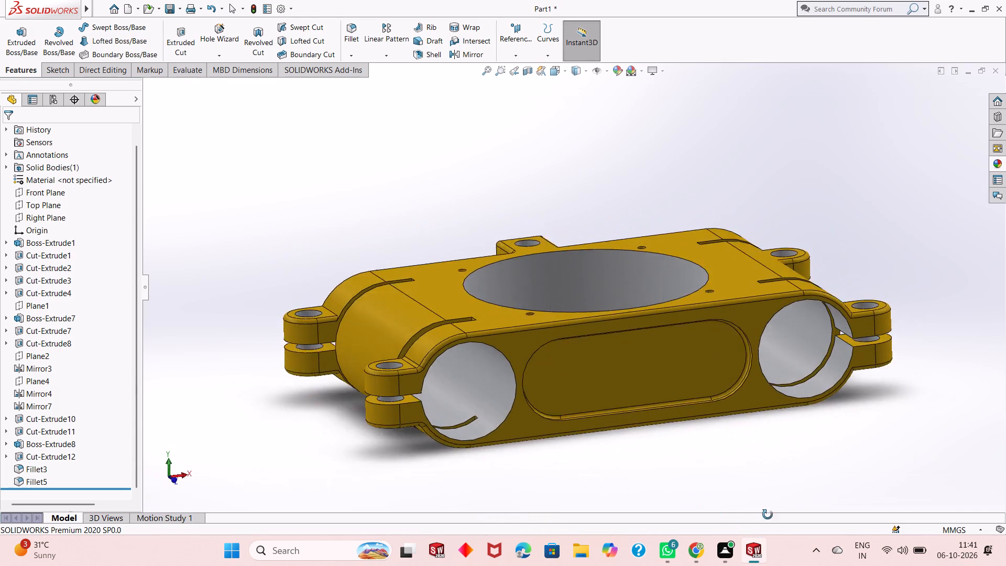
{"action": "middle_click_drag", "start_coordinate": [768, 515], "coordinate": [710, 509]}
{"action": "scroll", "coordinate": [780, 310], "scroll_direction": "down", "scroll_amount": 3}
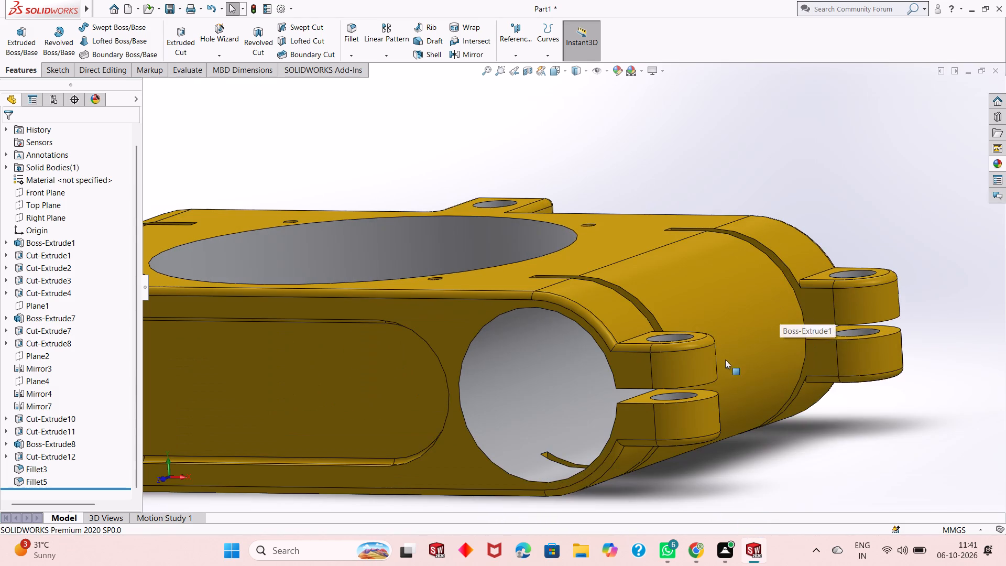
{"action": "scroll", "coordinate": [677, 374], "scroll_direction": "up", "scroll_amount": 5}
{"action": "middle_click_drag", "start_coordinate": [658, 352], "coordinate": [653, 415]}
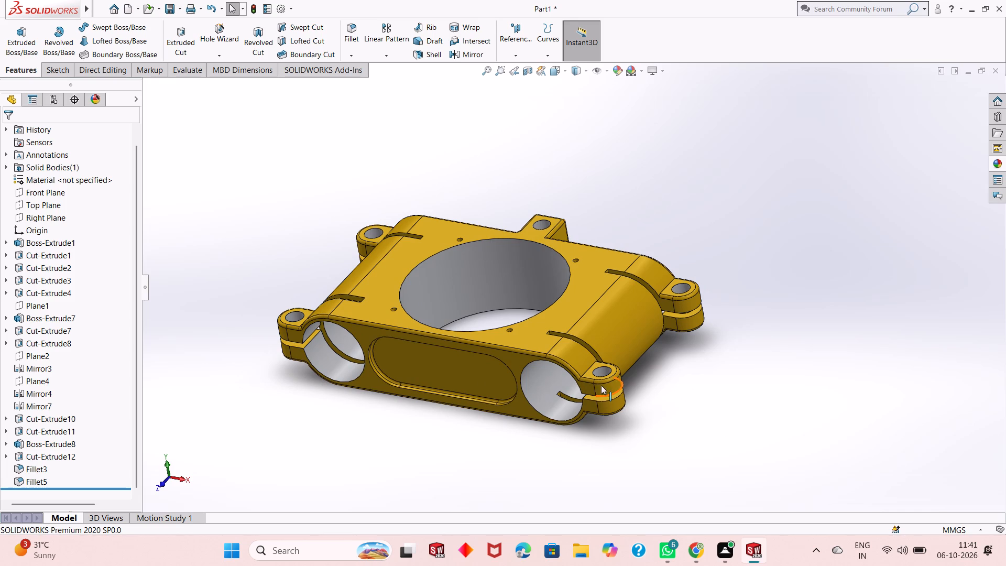
Apply the polished aluminum metal appearance to the Cut-Extrude7 feature forming the clamp slot in the lug near the recess face.
{"action": "scroll", "coordinate": [594, 396], "scroll_direction": "down", "scroll_amount": 3}
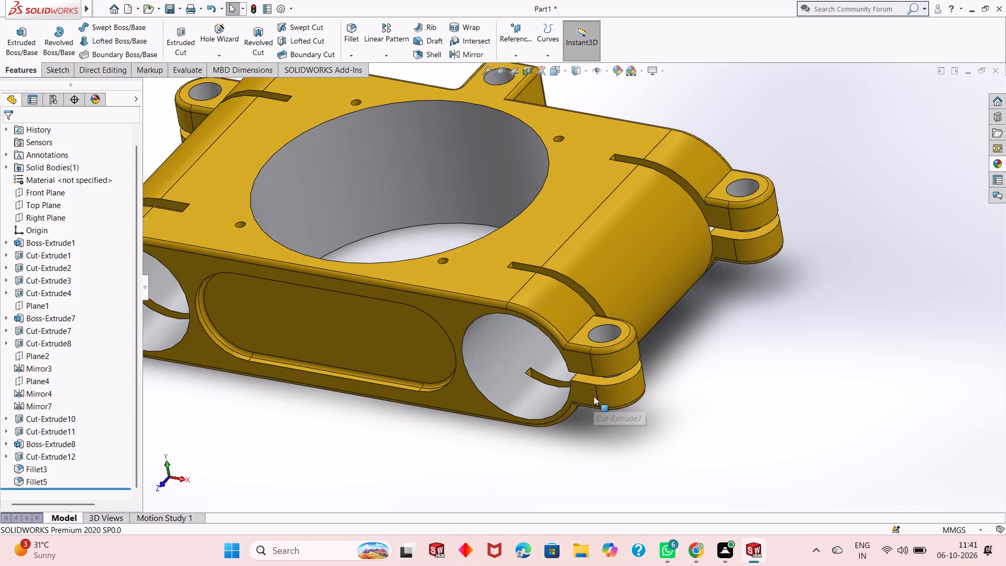
{"action": "left_click", "coordinate": [995, 164]}
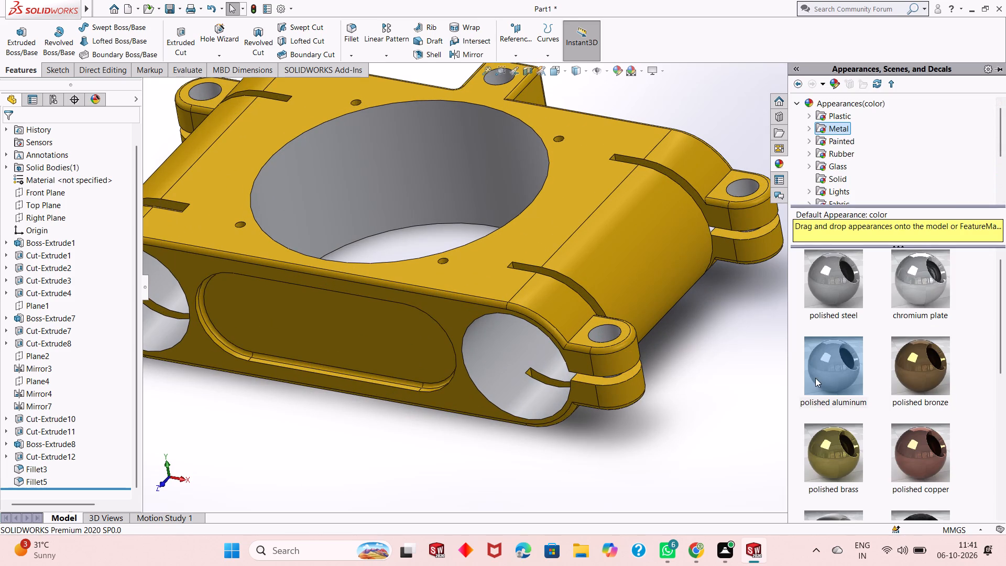
{"action": "left_click_drag", "start_coordinate": [843, 368], "coordinate": [591, 384]}
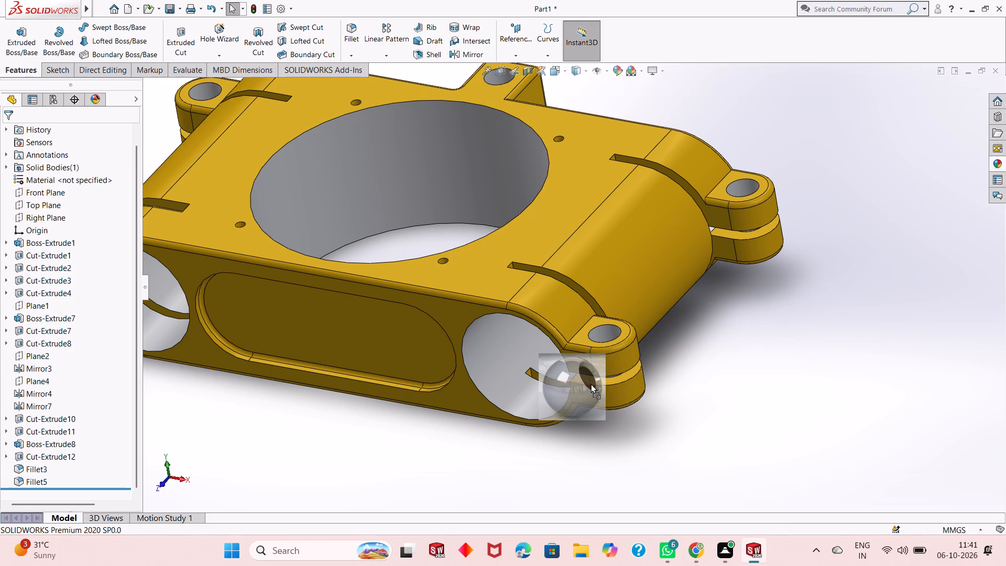
{"action": "left_click_drag", "start_coordinate": [591, 384], "coordinate": [589, 380]}
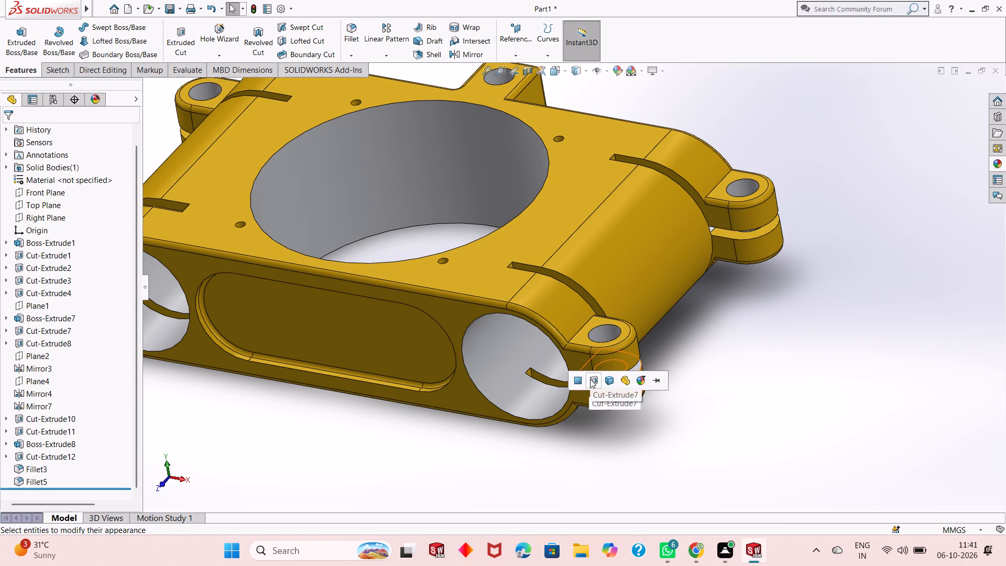
{"action": "left_click", "coordinate": [590, 379]}
Apply the polished aluminum metal appearance to the lower clamp slot face of a lug on the housing's block side.
{"action": "scroll", "coordinate": [568, 450], "scroll_direction": "up", "scroll_amount": 1}
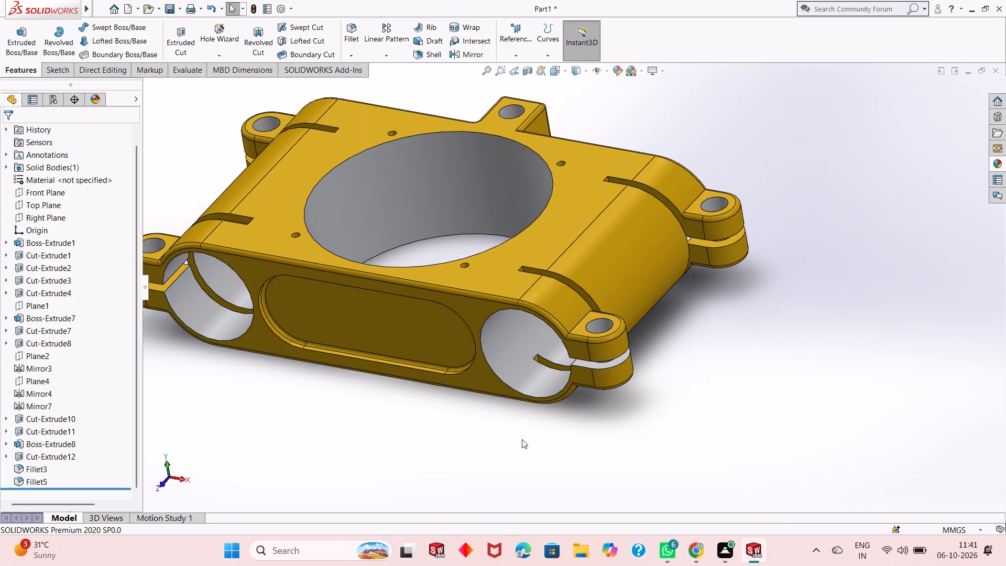
{"action": "scroll", "coordinate": [342, 389], "scroll_direction": "up", "scroll_amount": 1}
{"action": "scroll", "coordinate": [260, 225], "scroll_direction": "down", "scroll_amount": 1}
{"action": "middle_click_drag", "start_coordinate": [381, 417], "coordinate": [439, 381]}
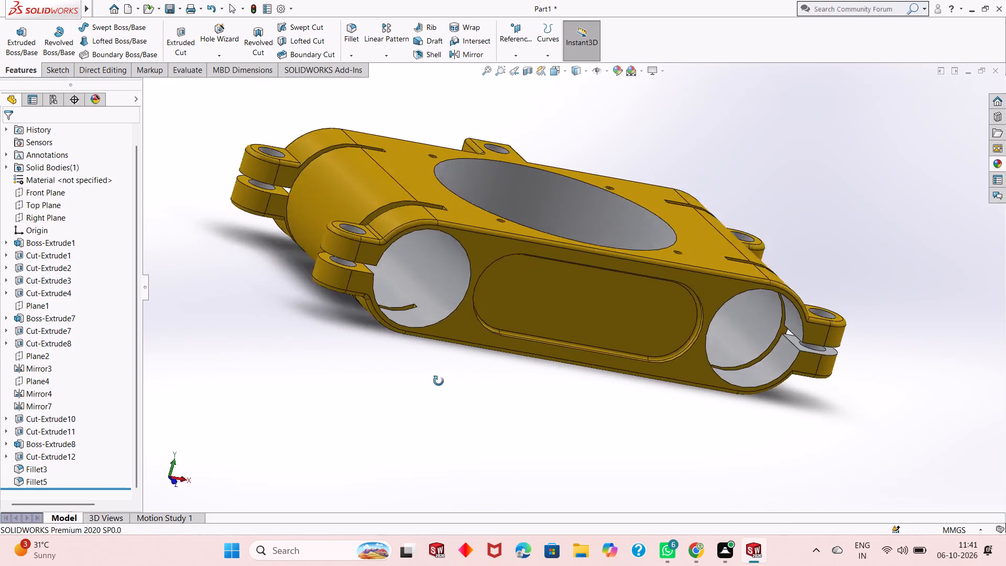
{"action": "middle_click_drag", "start_coordinate": [439, 381], "coordinate": [307, 333]}
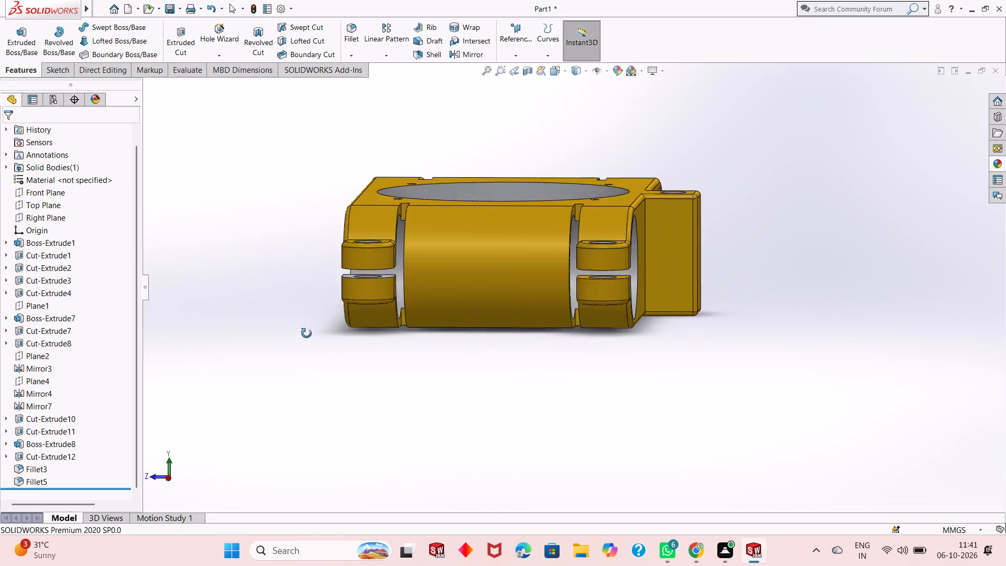
{"action": "middle_click_drag", "start_coordinate": [307, 333], "coordinate": [272, 357]}
{"action": "middle_click_drag", "start_coordinate": [572, 347], "coordinate": [530, 360]}
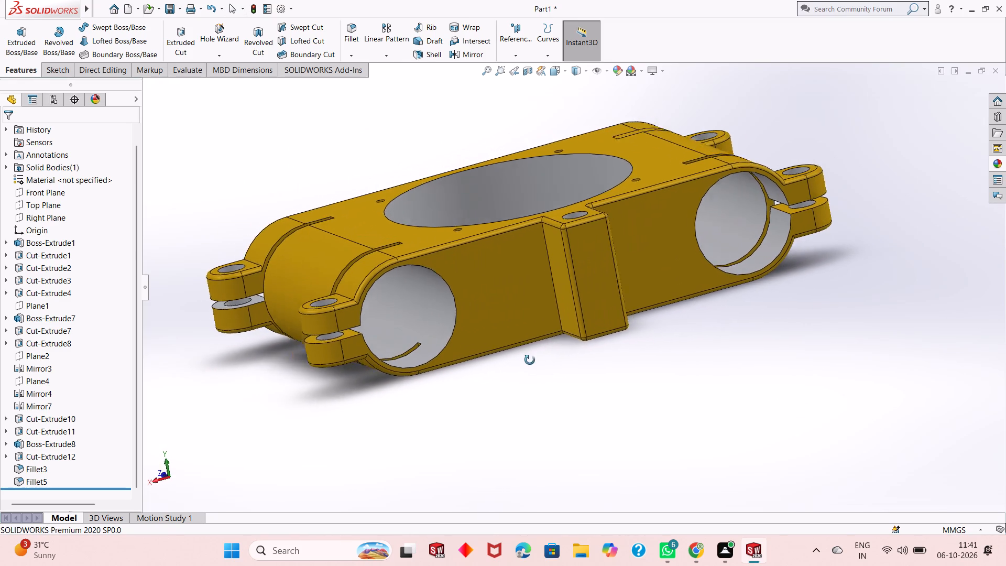
{"action": "middle_click_drag", "start_coordinate": [530, 360], "coordinate": [528, 361]}
{"action": "scroll", "coordinate": [309, 338], "scroll_direction": "down", "scroll_amount": 3}
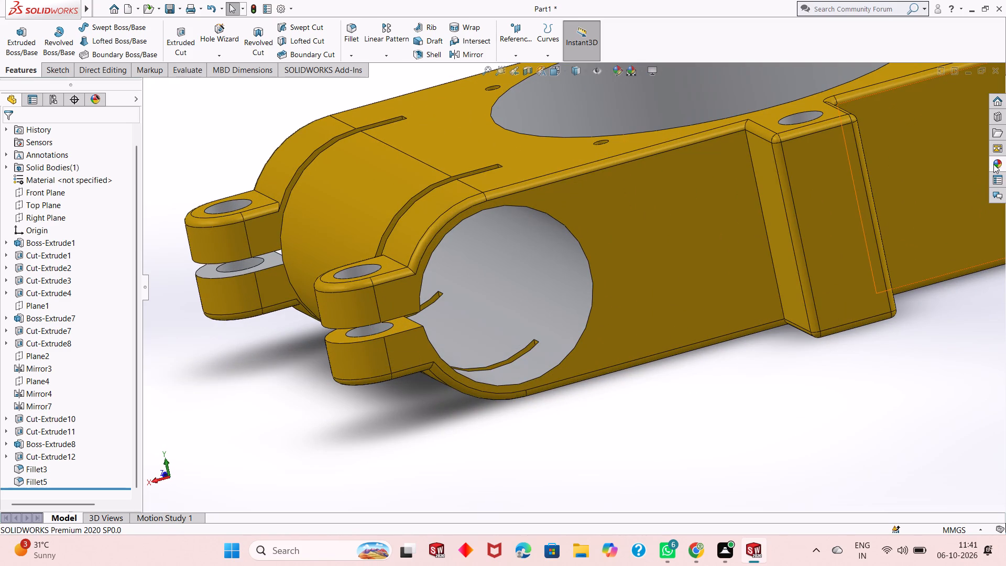
{"action": "left_click", "coordinate": [993, 164]}
{"action": "left_click_drag", "start_coordinate": [837, 369], "coordinate": [596, 369]}
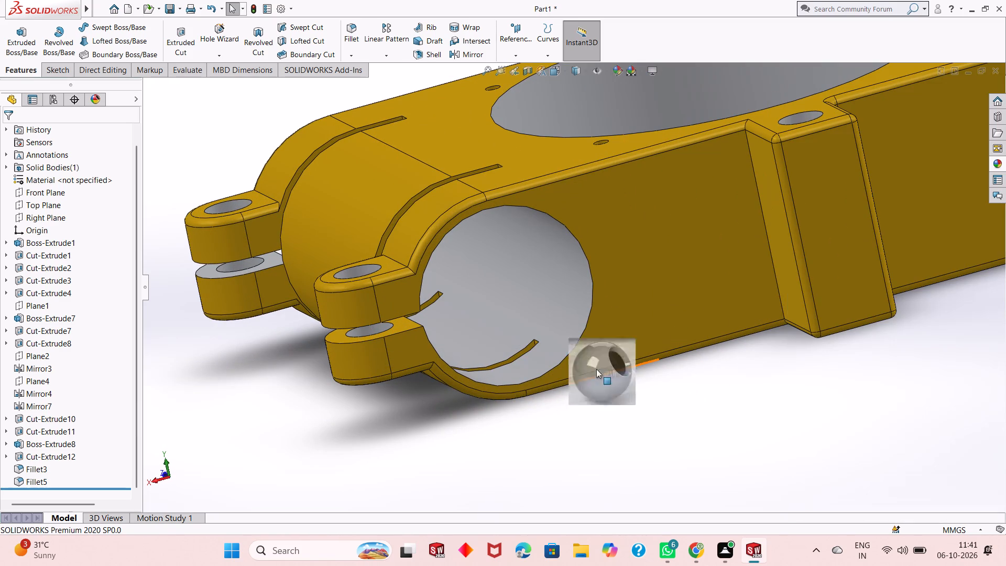
{"action": "left_click_drag", "start_coordinate": [596, 369], "coordinate": [403, 322]}
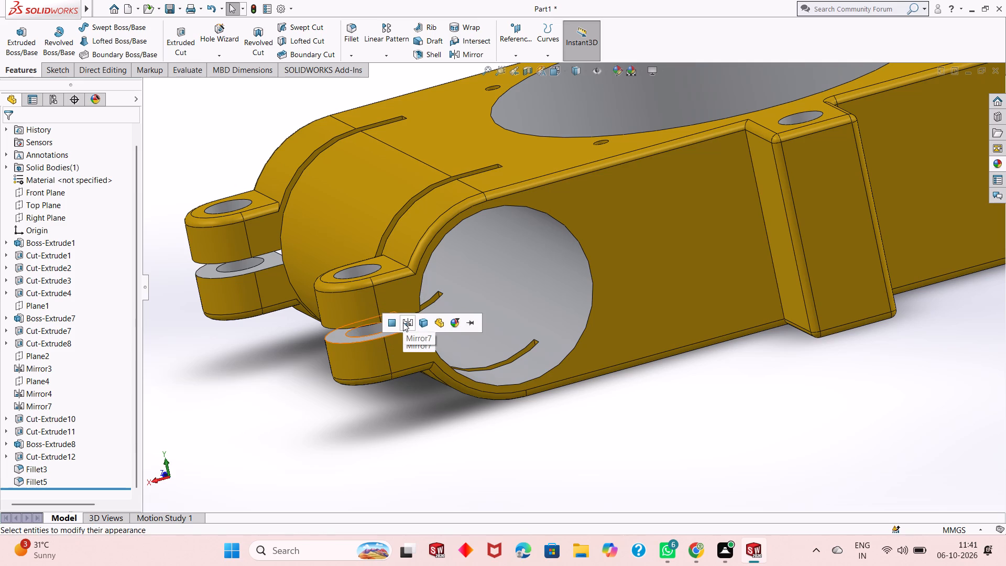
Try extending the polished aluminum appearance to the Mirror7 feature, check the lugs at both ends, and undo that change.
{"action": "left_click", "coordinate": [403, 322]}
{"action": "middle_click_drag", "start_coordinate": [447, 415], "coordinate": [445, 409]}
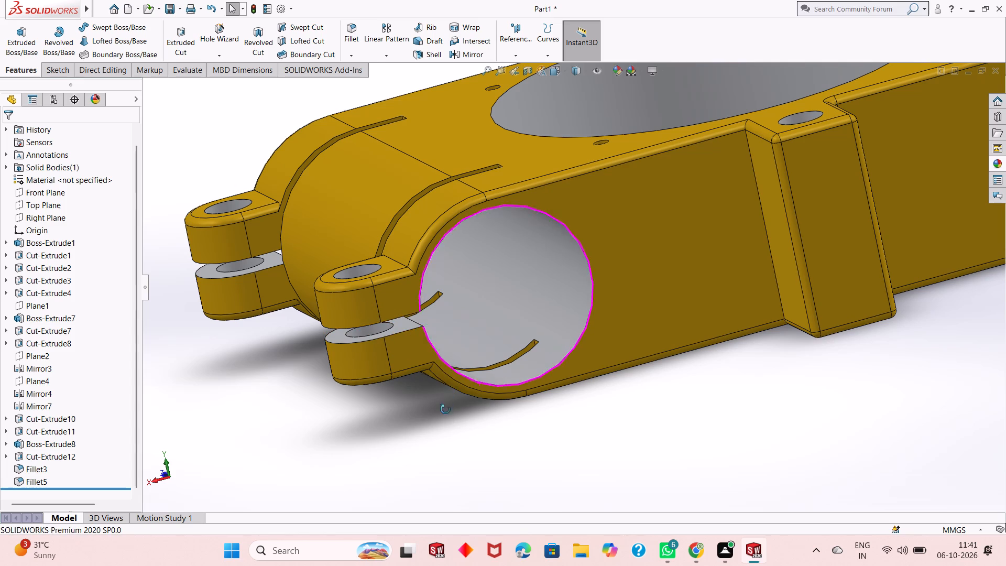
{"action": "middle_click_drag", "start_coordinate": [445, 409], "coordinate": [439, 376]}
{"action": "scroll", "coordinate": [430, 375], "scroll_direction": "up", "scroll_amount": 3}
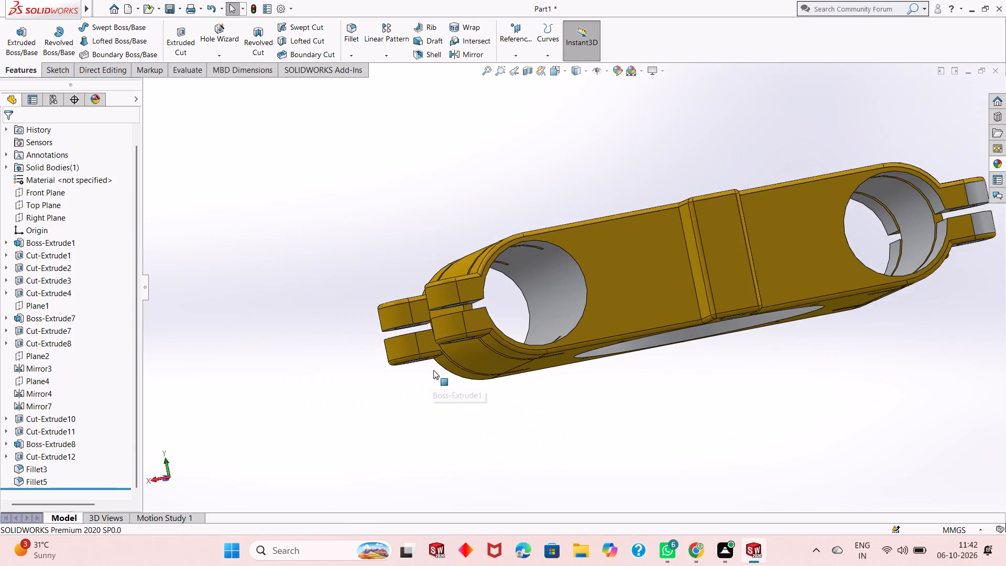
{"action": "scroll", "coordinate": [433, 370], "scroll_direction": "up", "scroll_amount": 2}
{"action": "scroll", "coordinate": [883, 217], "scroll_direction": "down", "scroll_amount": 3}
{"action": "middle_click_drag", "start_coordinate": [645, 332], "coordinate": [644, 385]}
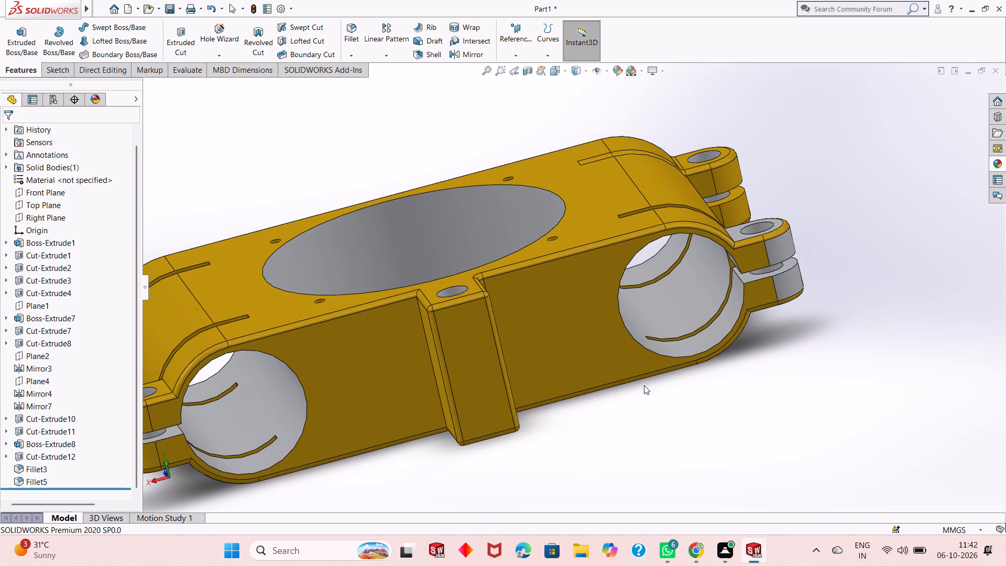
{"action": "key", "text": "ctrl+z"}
Examine the housing's lugs, clamp slots, bores and recess from all sides, including the underside.
{"action": "scroll", "coordinate": [465, 418], "scroll_direction": "up", "scroll_amount": 1}
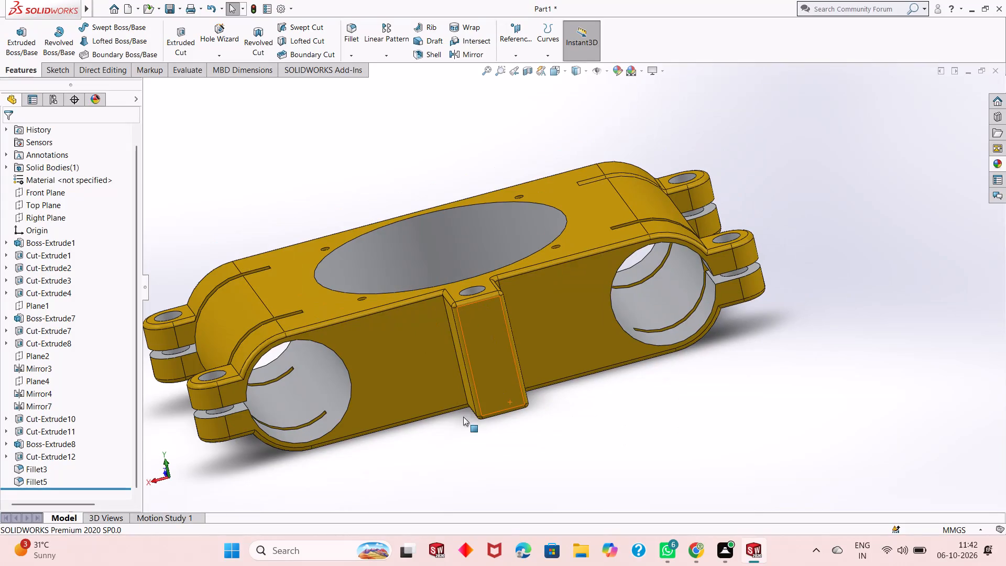
{"action": "middle_click_drag", "start_coordinate": [570, 405], "coordinate": [533, 350]}
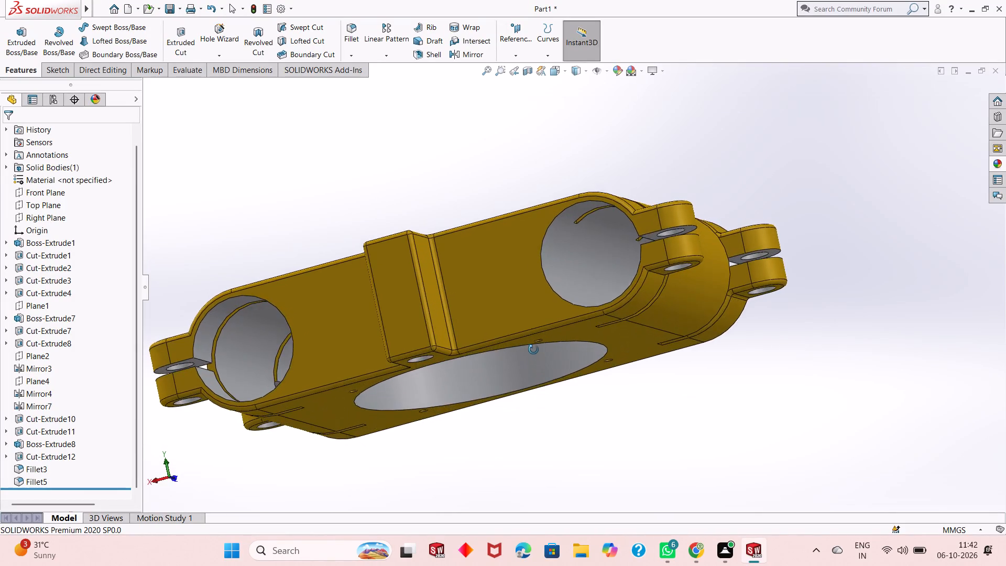
{"action": "middle_click_drag", "start_coordinate": [533, 350], "coordinate": [584, 303]}
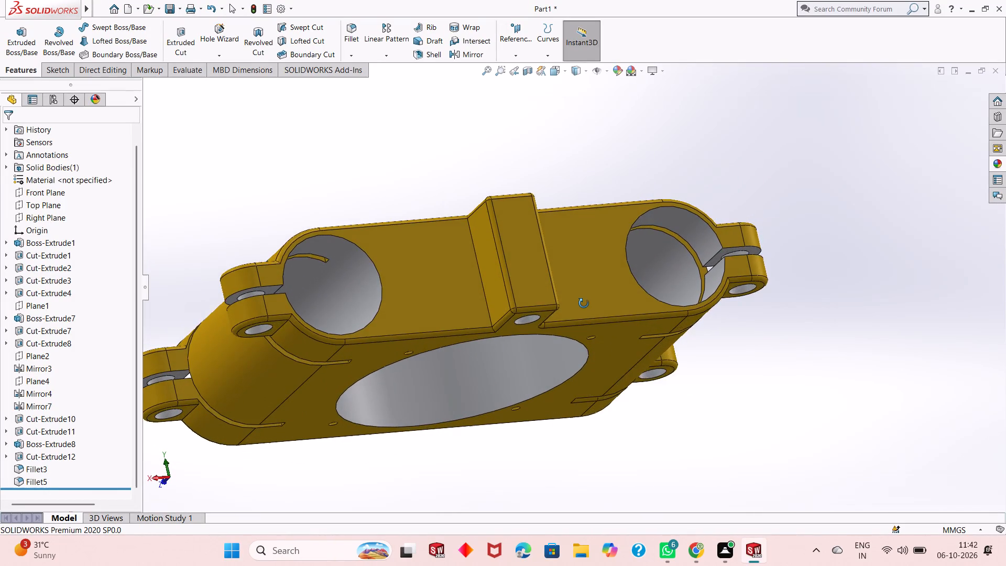
{"action": "middle_click_drag", "start_coordinate": [584, 303], "coordinate": [639, 400]}
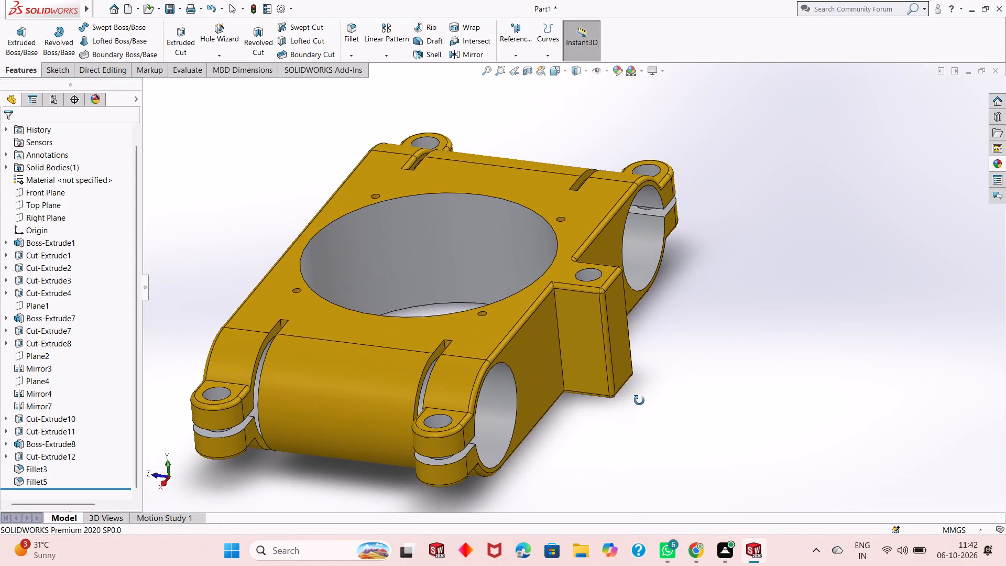
{"action": "middle_click_drag", "start_coordinate": [639, 400], "coordinate": [539, 398]}
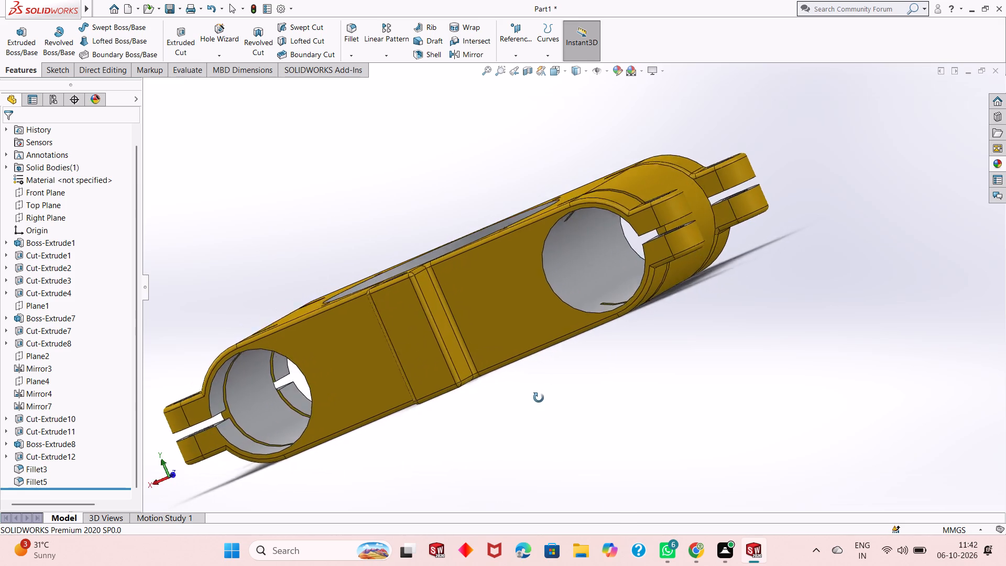
{"action": "middle_click_drag", "start_coordinate": [539, 398], "coordinate": [429, 476]}
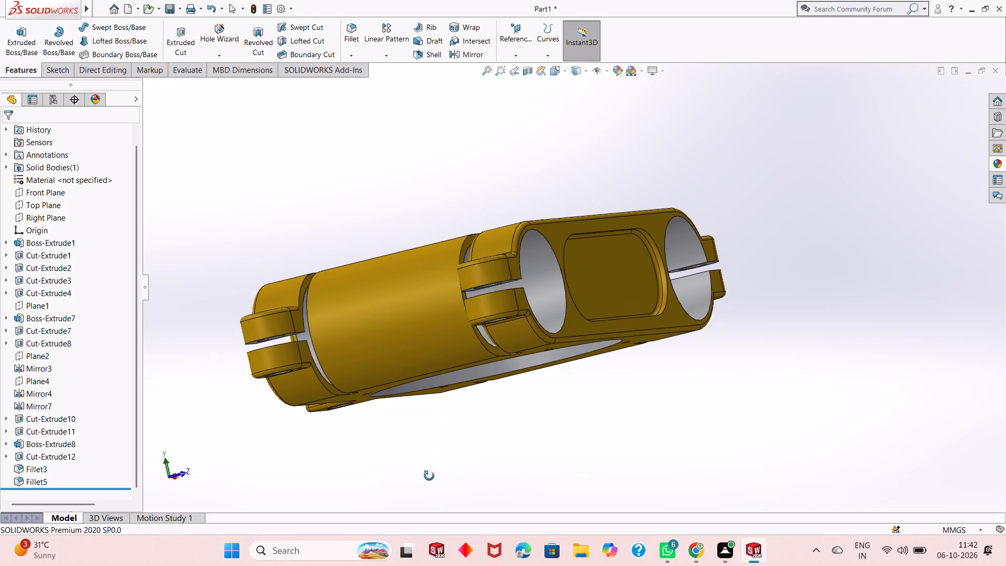
{"action": "middle_click_drag", "start_coordinate": [429, 476], "coordinate": [398, 454]}
{"action": "scroll", "coordinate": [484, 324], "scroll_direction": "down", "scroll_amount": 2}
{"action": "scroll", "coordinate": [499, 391], "scroll_direction": "up", "scroll_amount": 2}
{"action": "middle_click_drag", "start_coordinate": [651, 361], "coordinate": [512, 384]}
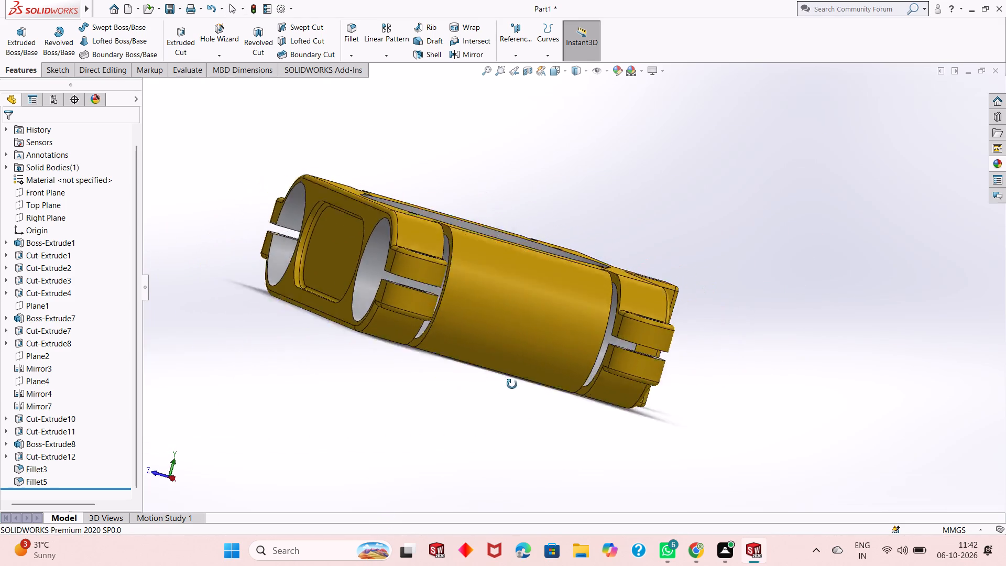
{"action": "middle_click_drag", "start_coordinate": [512, 384], "coordinate": [566, 424]}
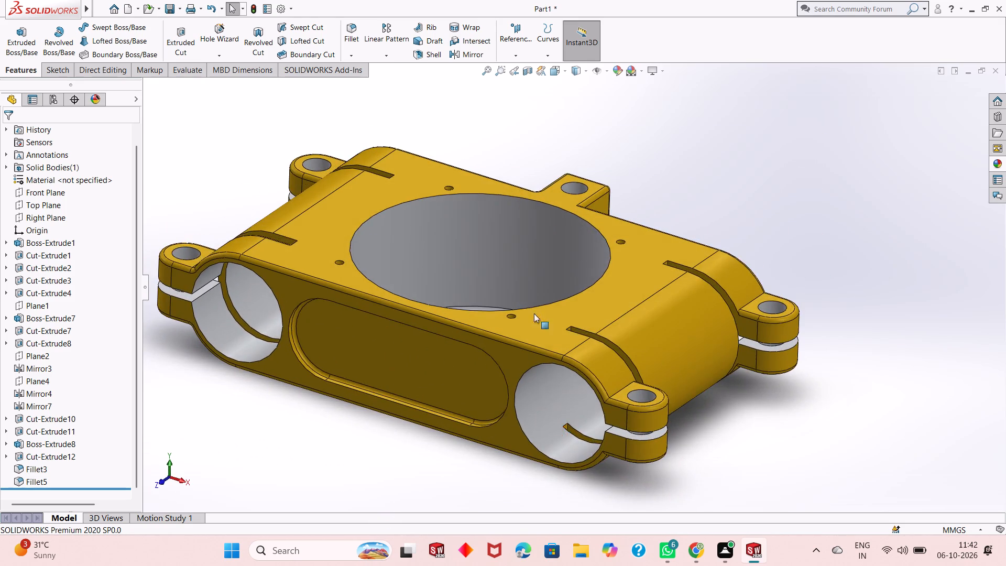
{"action": "scroll", "coordinate": [531, 292], "scroll_direction": "down", "scroll_amount": 2}
{"action": "scroll", "coordinate": [527, 350], "scroll_direction": "up", "scroll_amount": 1}
{"action": "scroll", "coordinate": [571, 309], "scroll_direction": "up", "scroll_amount": 1}
{"action": "middle_click_drag", "start_coordinate": [526, 386], "coordinate": [523, 345]}
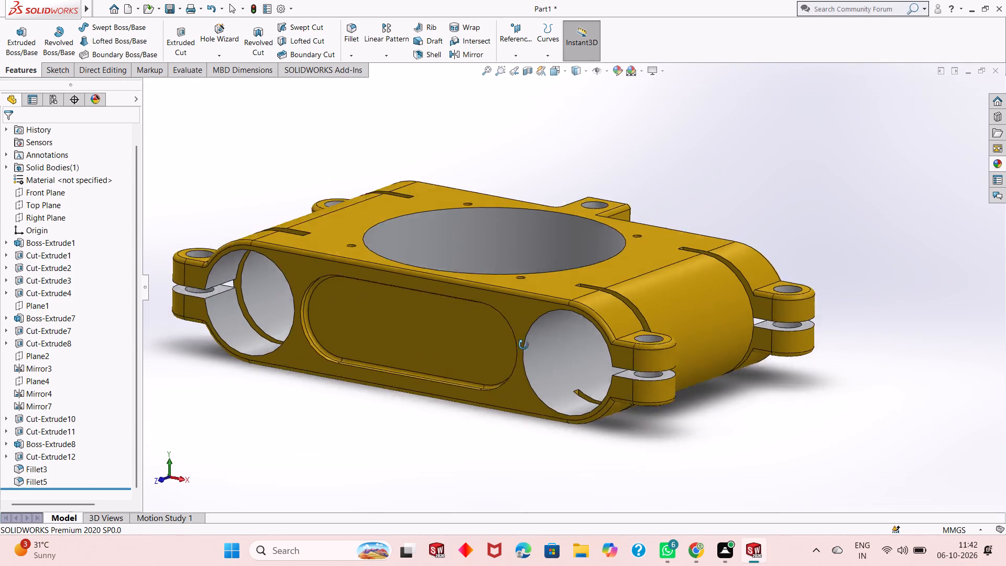
{"action": "middle_click_drag", "start_coordinate": [523, 345], "coordinate": [526, 424]}
{"action": "scroll", "coordinate": [485, 416], "scroll_direction": "up", "scroll_amount": 2}
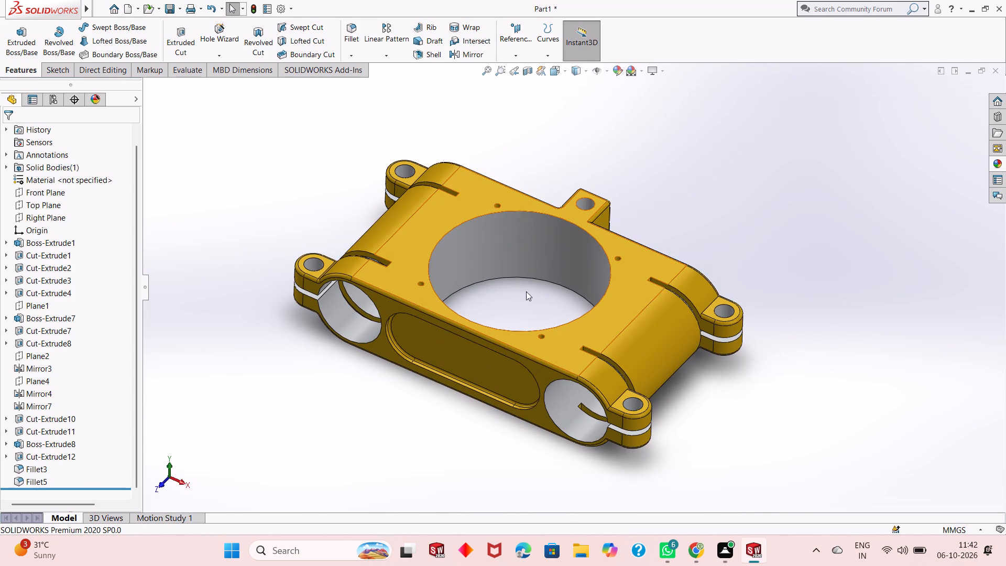
{"action": "scroll", "coordinate": [426, 374], "scroll_direction": "up", "scroll_amount": 1}
{"action": "scroll", "coordinate": [478, 313], "scroll_direction": "down", "scroll_amount": 2}
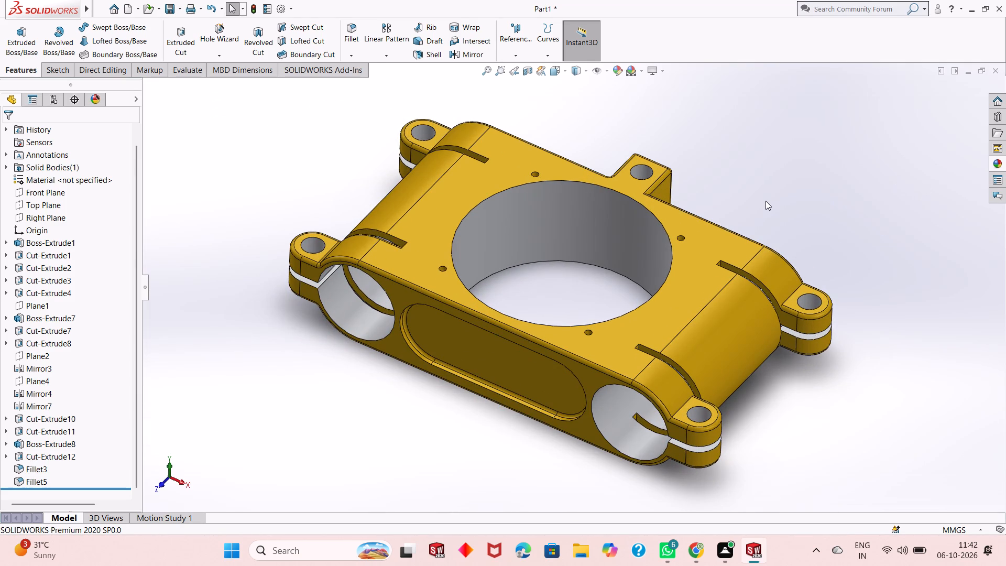
Save the part in the Downloads folder under the name Carriage assembly.
{"action": "key", "text": "ctrl+s"}
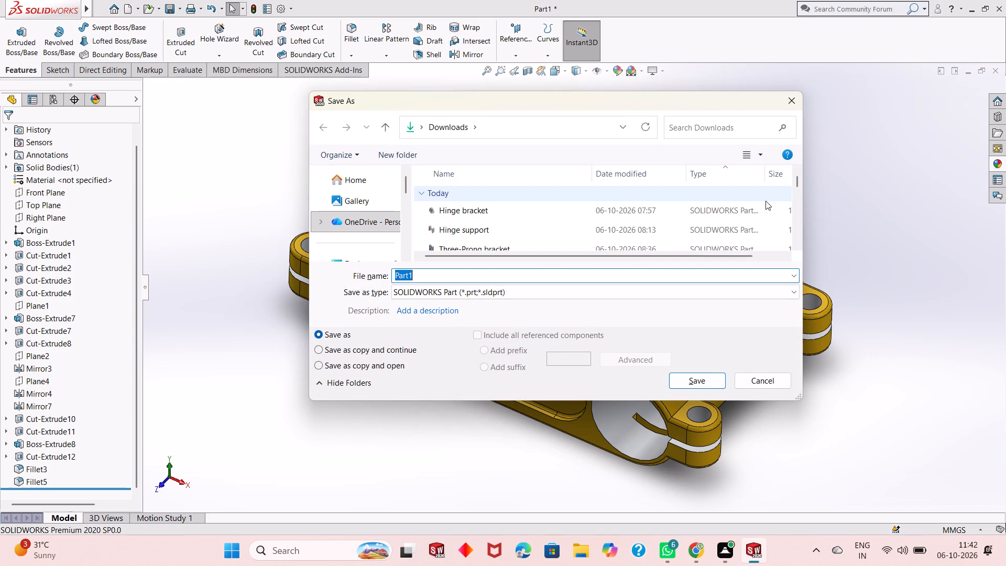
{"action": "type", "text": "Carri"}
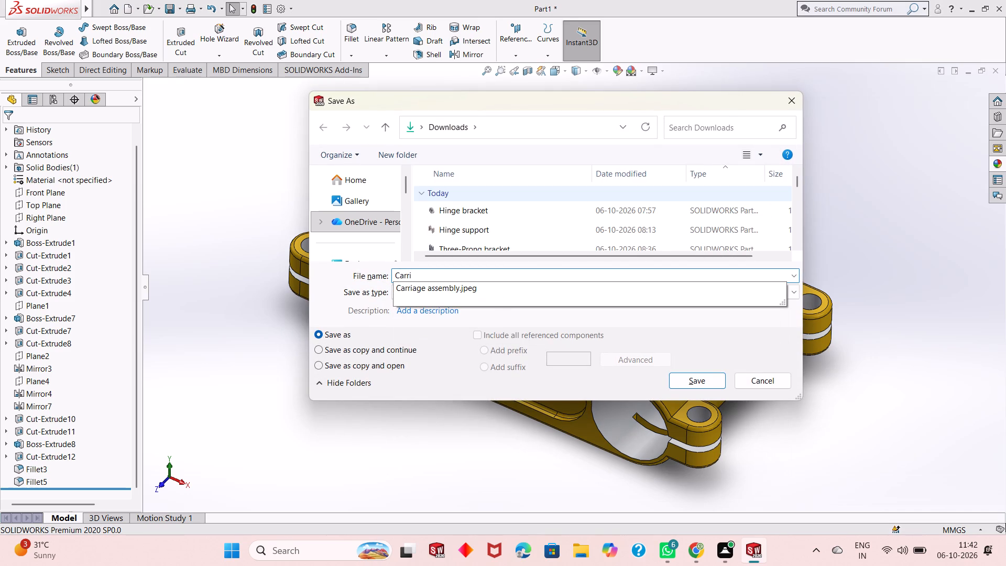
{"action": "key", "text": "s"}
{"action": "key", "text": "BackSpace"}
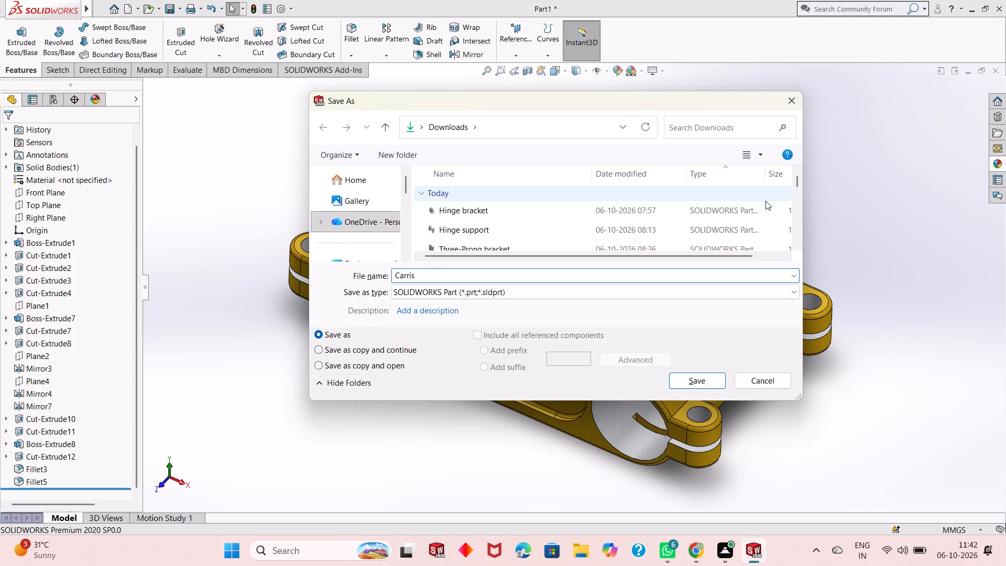
{"action": "type", "text": "age"}
{"action": "key", "text": "space"}
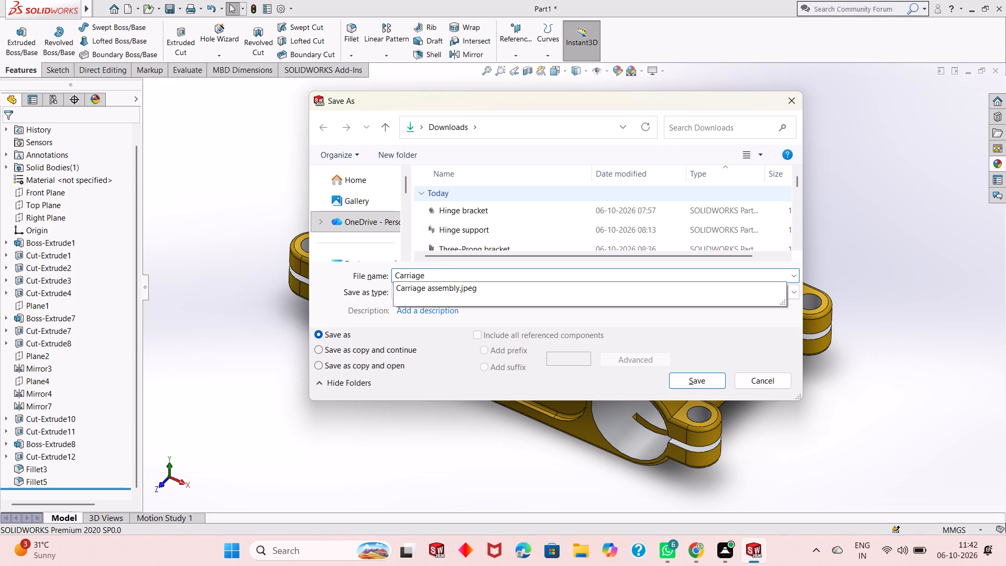
{"action": "type", "text": "assembly"}
{"action": "key", "text": "Return"}
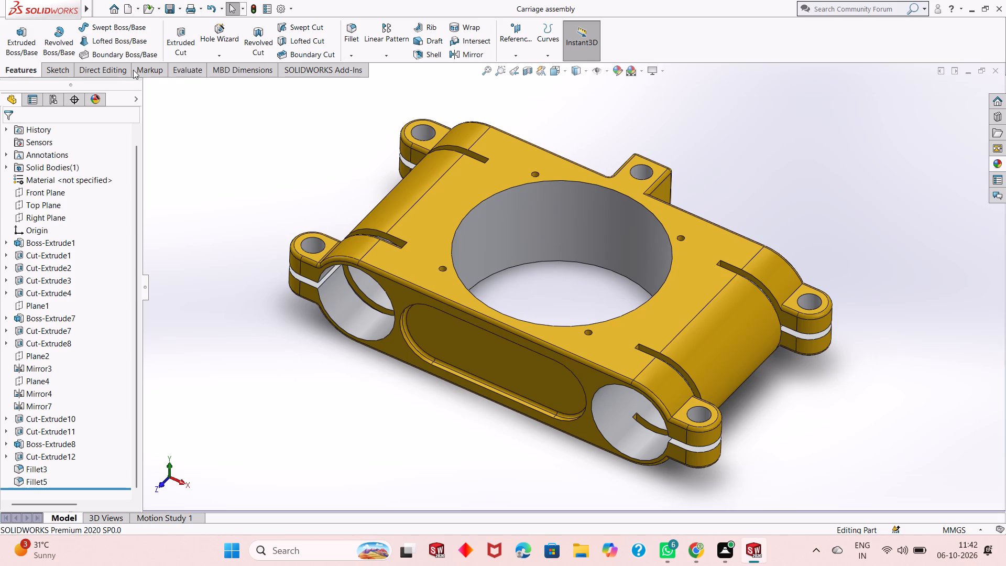
Save a PDF copy of Carriage assembly in the Downloads folder using the Adobe Portable Document Format.
{"action": "left_click", "coordinate": [180, 10]}
{"action": "left_click", "coordinate": [191, 34]}
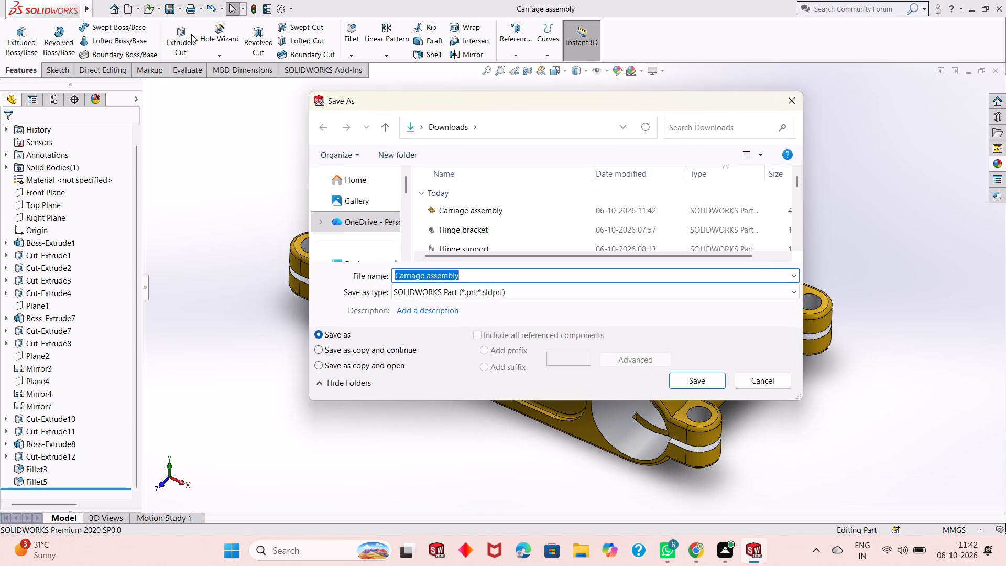
{"action": "left_click", "coordinate": [523, 293]}
{"action": "left_click", "coordinate": [544, 79]}
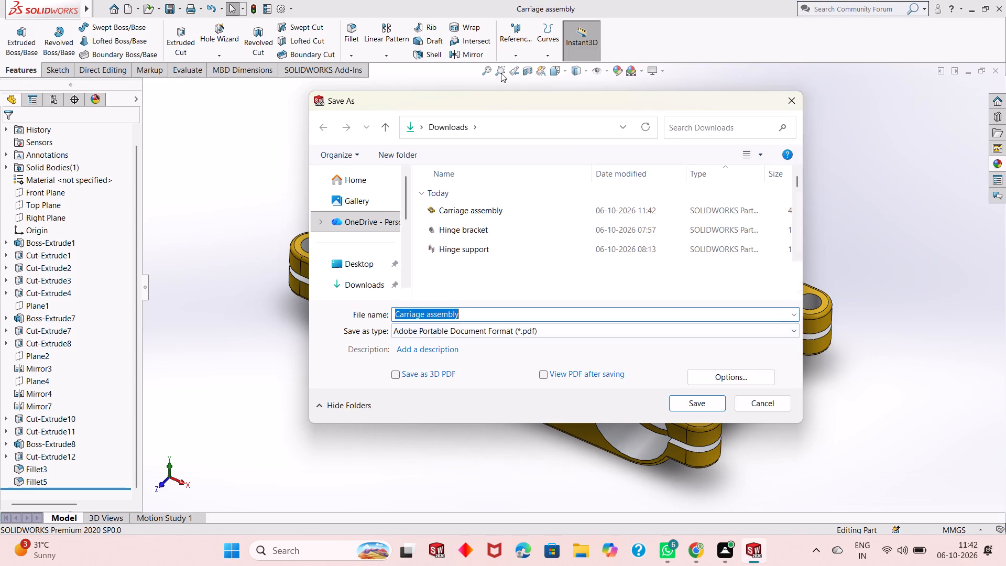
{"action": "left_click", "coordinate": [706, 402]}
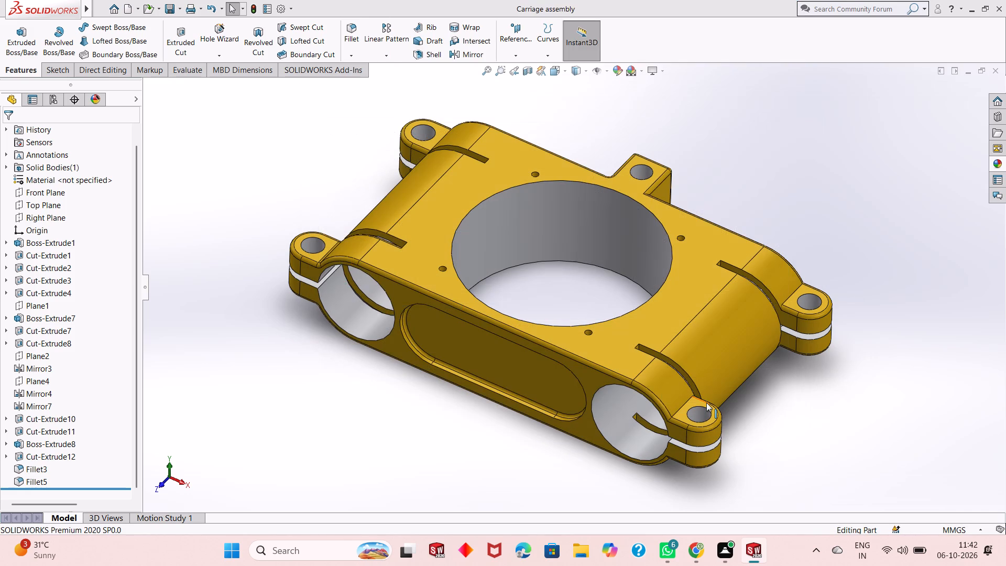